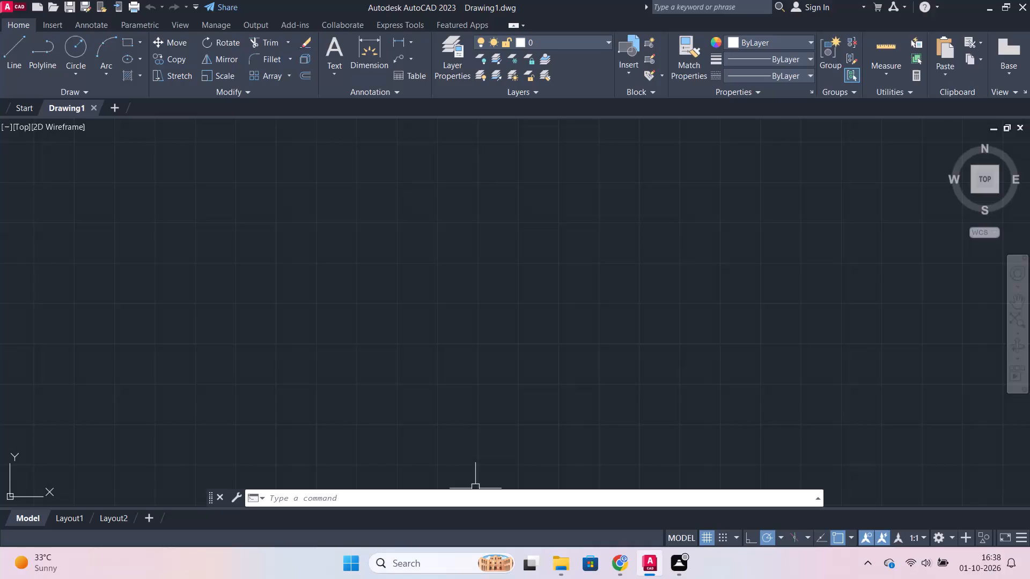
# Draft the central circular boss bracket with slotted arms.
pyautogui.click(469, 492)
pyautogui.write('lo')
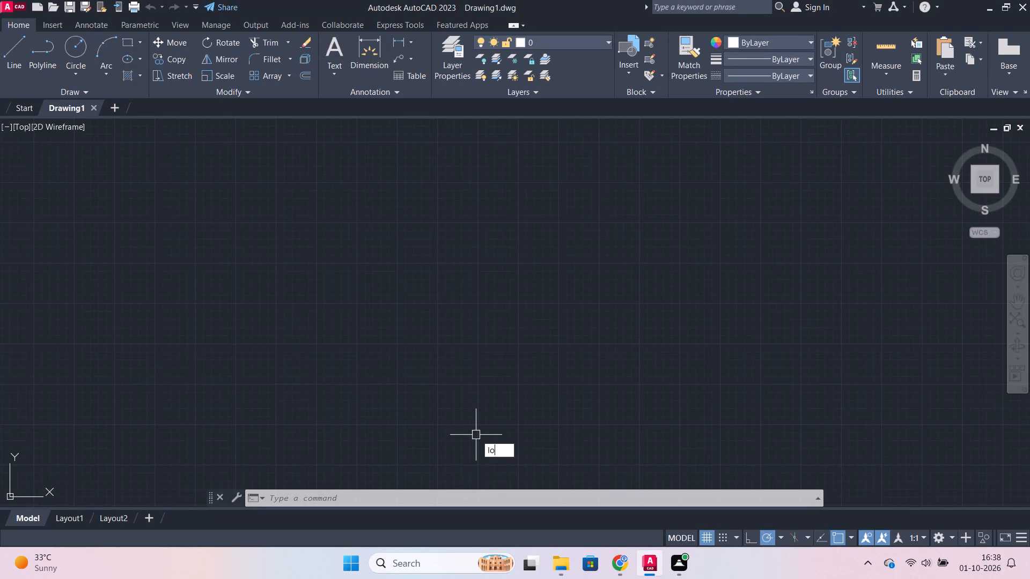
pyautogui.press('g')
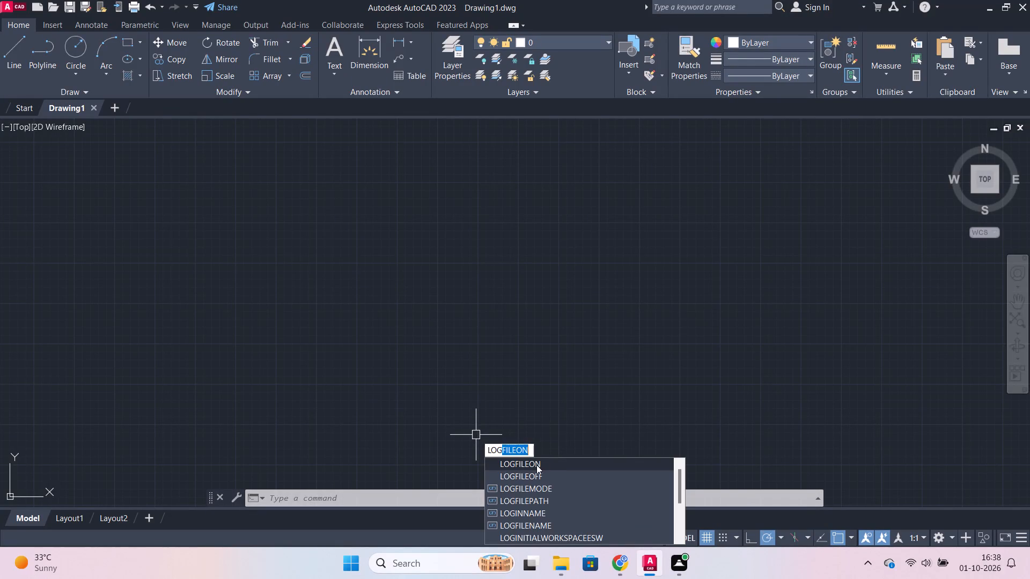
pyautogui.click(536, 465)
# Set the model space limits with lower-left corner 0,0 and upper-right corner 297,210.
pyautogui.write('limits')
pyautogui.press('Return')
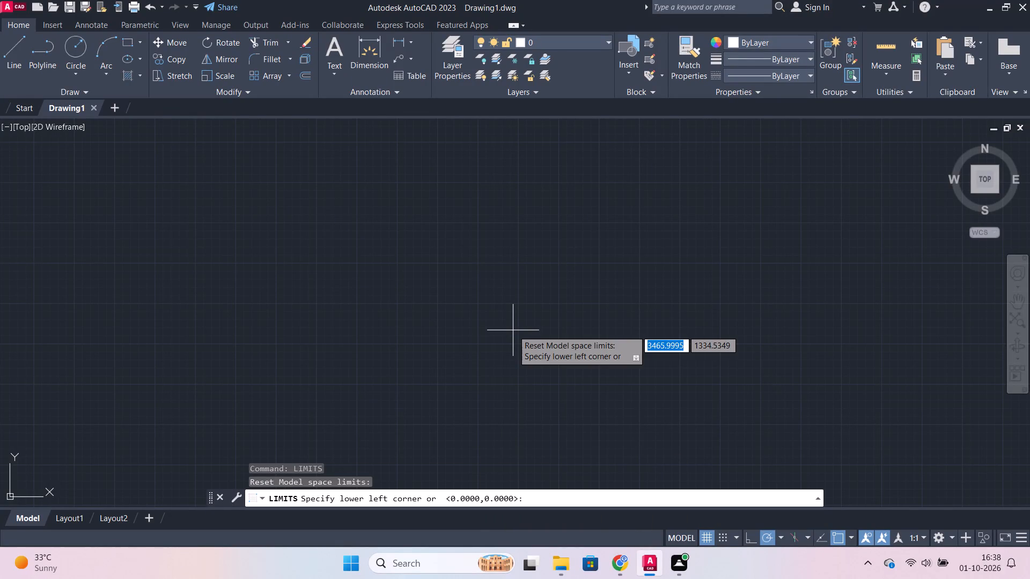
pyautogui.press('0')
pyautogui.write(',0')
pyautogui.press('Return')
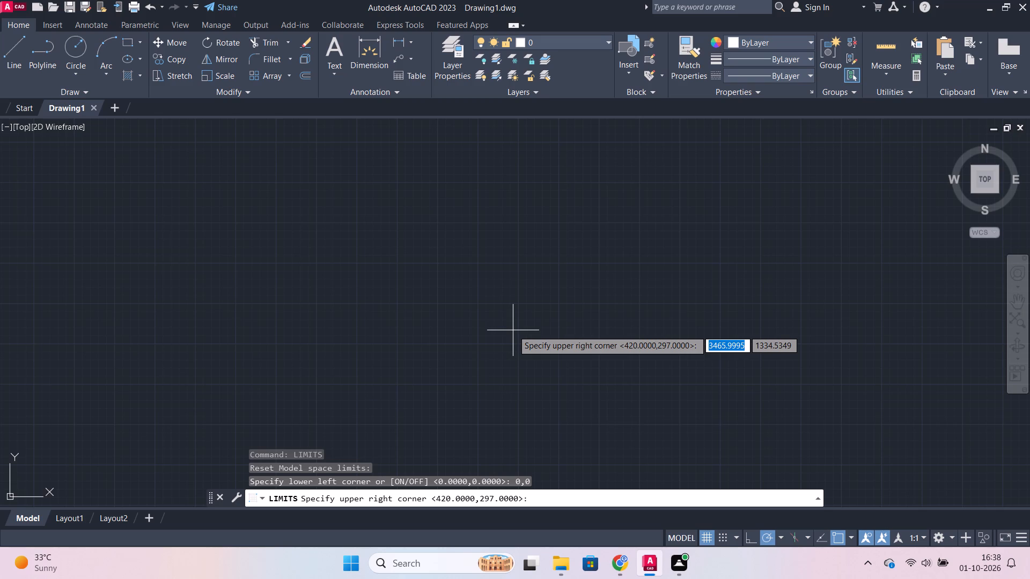
pyautogui.write('297')
pyautogui.press(',')
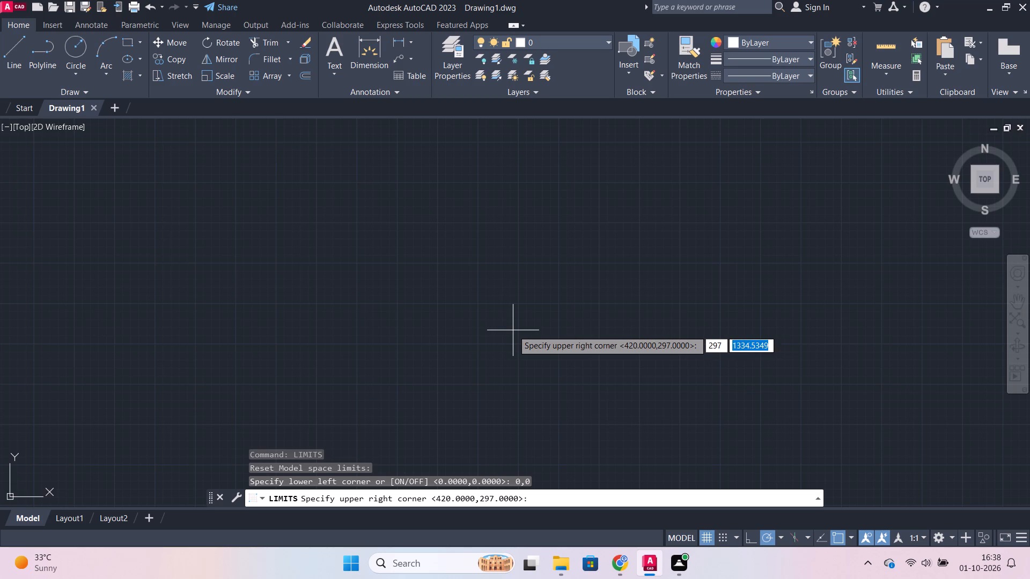
pyautogui.write('210')
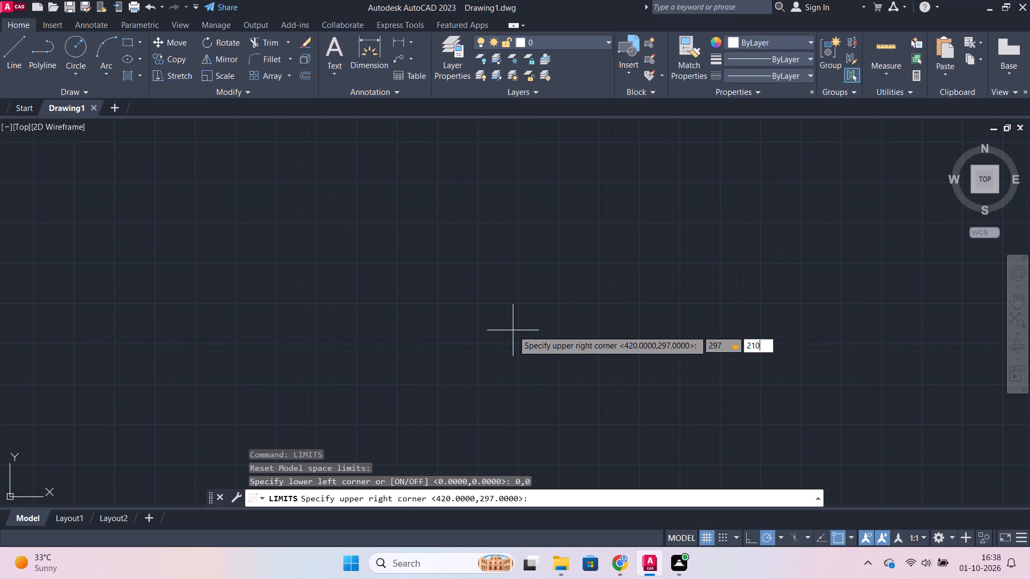
pyautogui.press('Return')
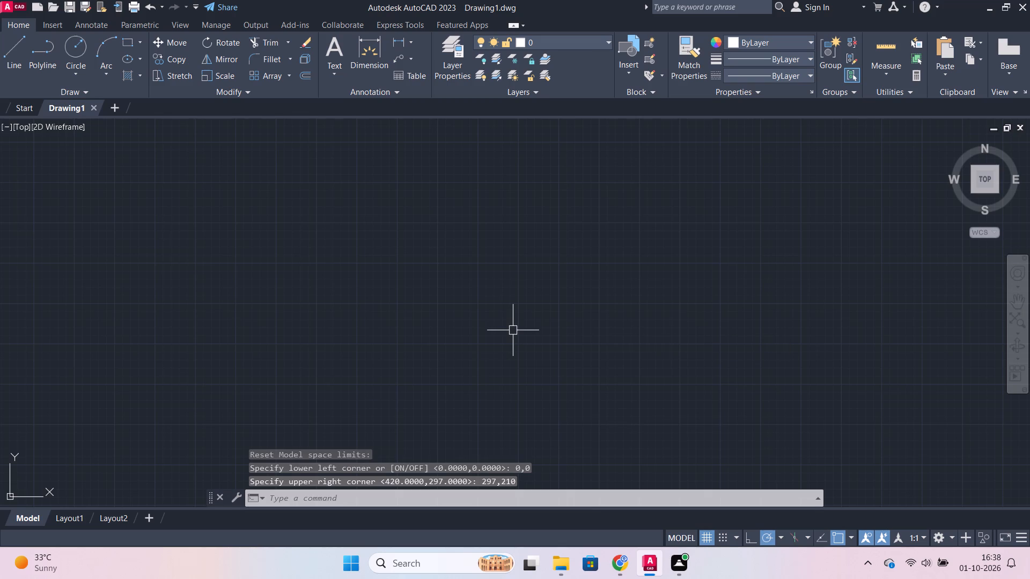
# Zoom to the drawing extents and turn off the grid display beyond the limits in the drafting settings.
pyautogui.press('z')
pyautogui.press('Return')
pyautogui.press('e')
pyautogui.press('Return')
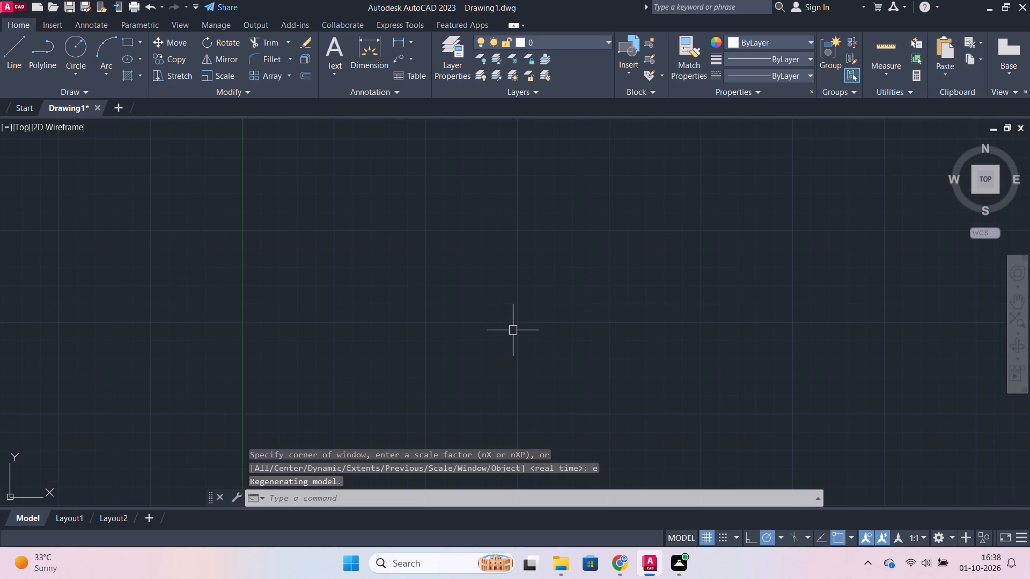
pyautogui.write('ds')
pyautogui.press('Return')
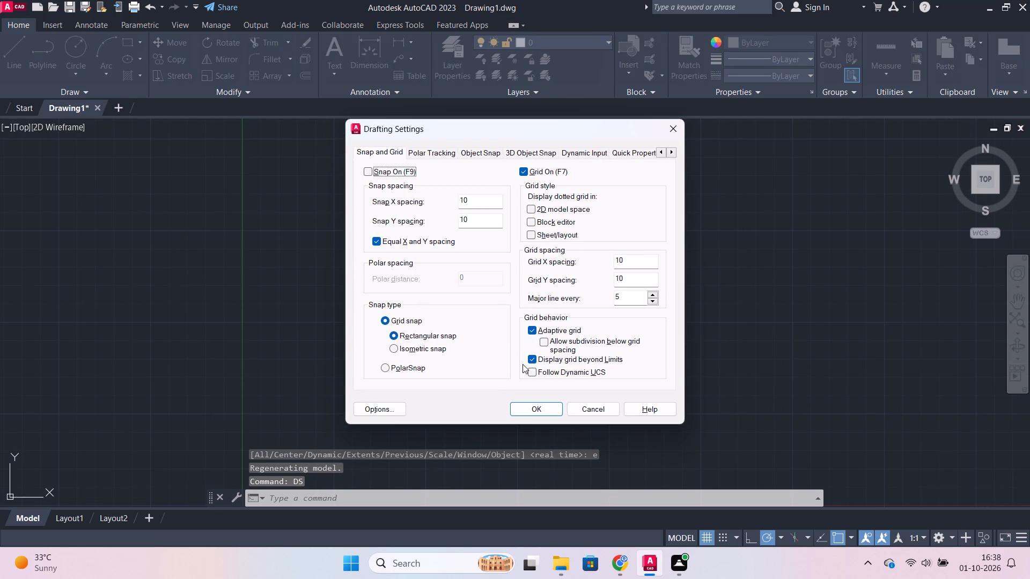
pyautogui.click(529, 359)
pyautogui.click(534, 410)
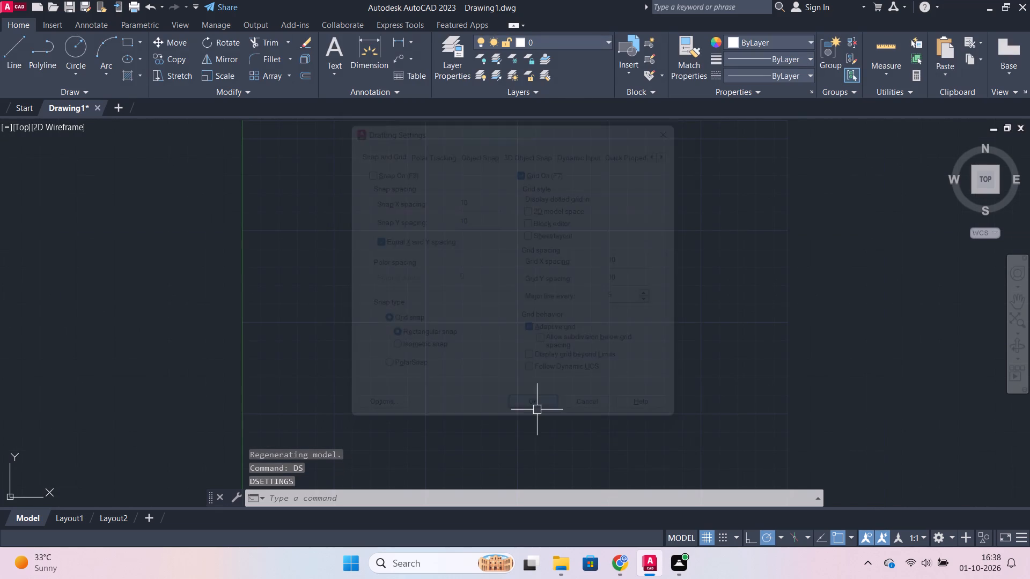
# Draw a circle of diameter 30 in the lower middle of the grid area, centred near 135,57.
pyautogui.scroll(-2, 566, 388)
pyautogui.scroll(2, 505, 360)
pyautogui.moveTo(503, 358); pyautogui.dragTo(442, 279, button='middle')
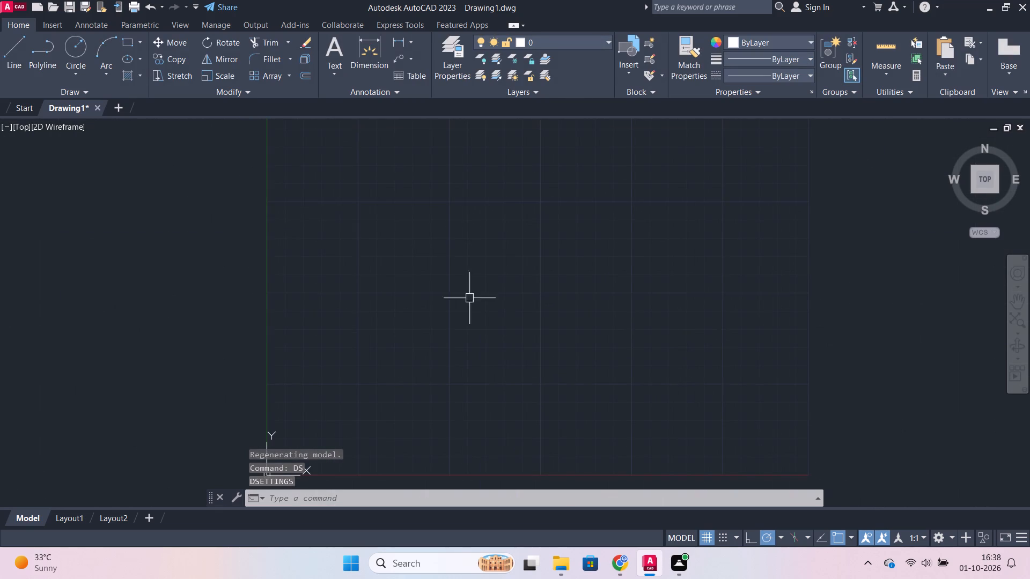
pyautogui.moveTo(470, 328); pyautogui.dragTo(444, 310, button='middle')
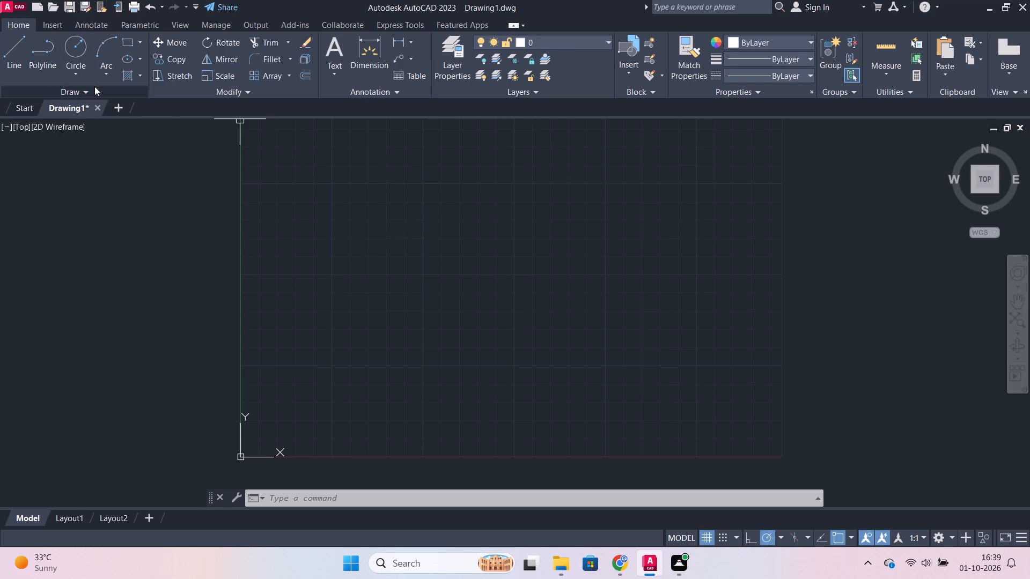
pyautogui.click(76, 76)
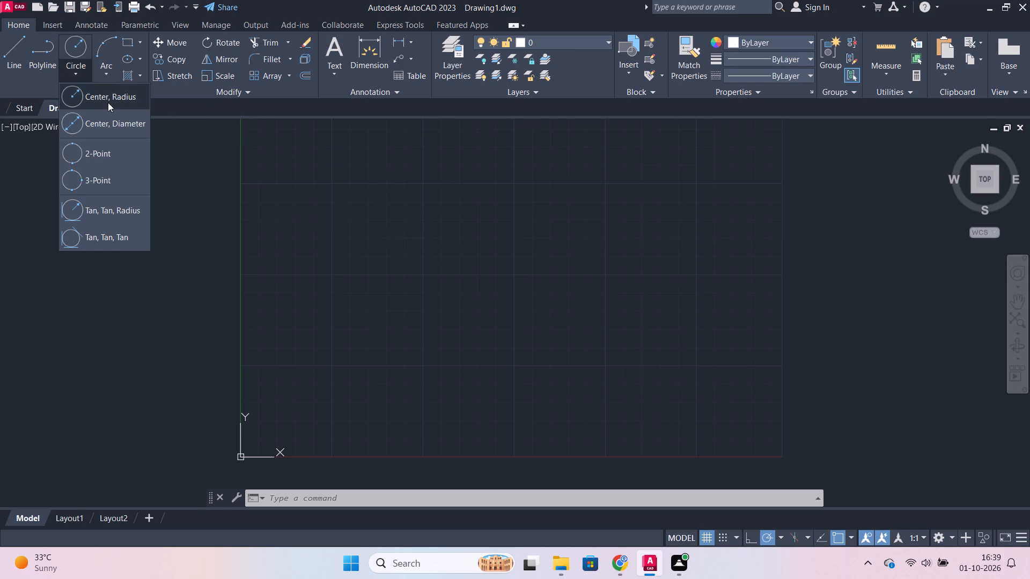
pyautogui.click(94, 118)
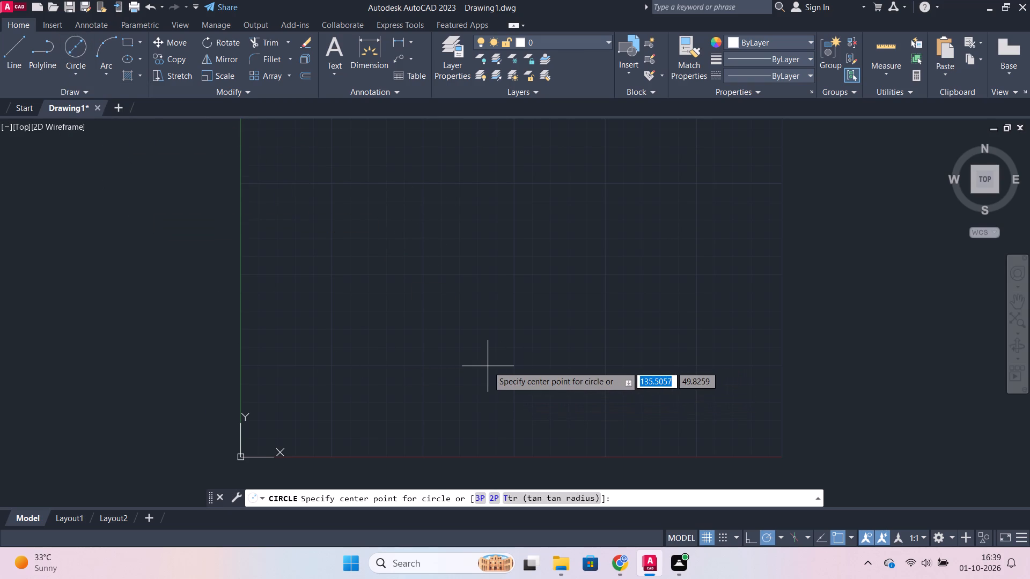
pyautogui.click(487, 352)
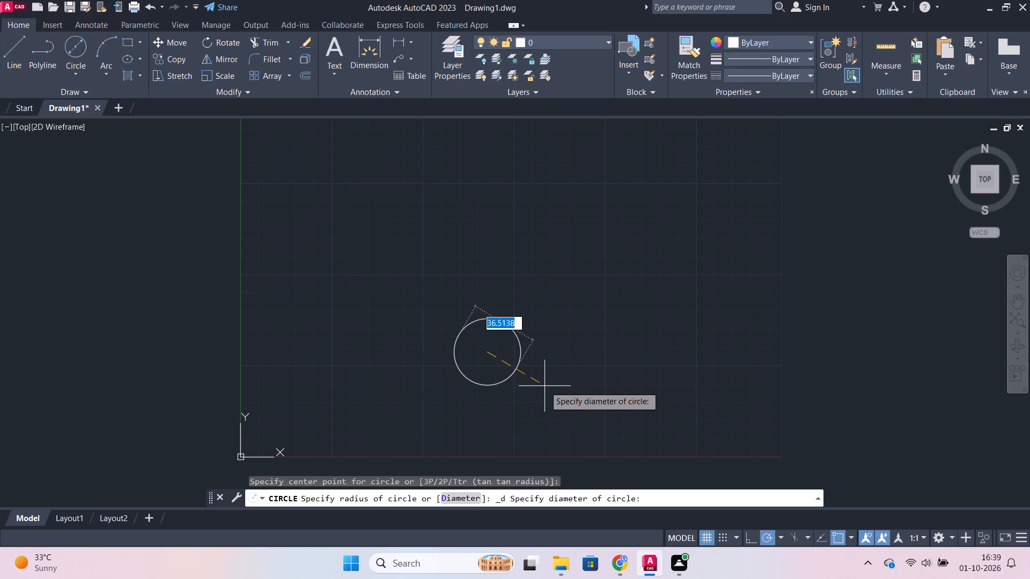
pyautogui.press('d')
pyautogui.press('Return')
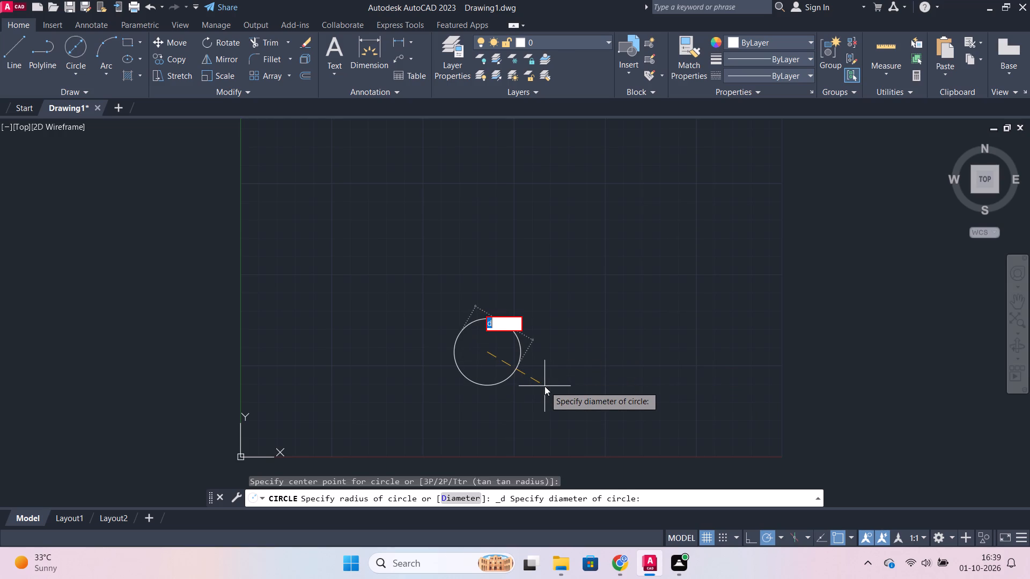
pyautogui.write('30')
pyautogui.press('Return')
# Draw a concentric circle of diameter 40 around the first circle.
pyautogui.press('space')
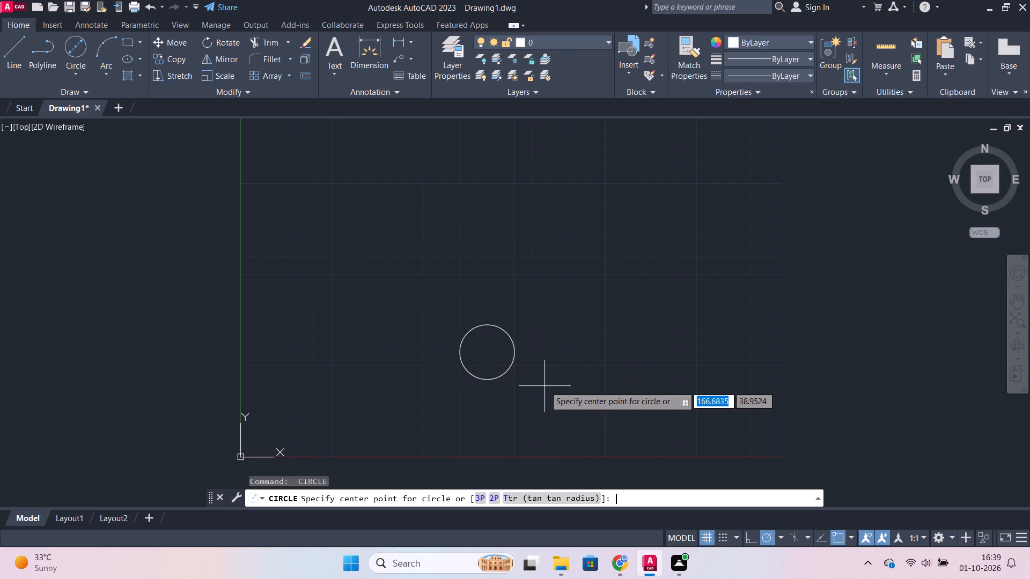
pyautogui.click(485, 353)
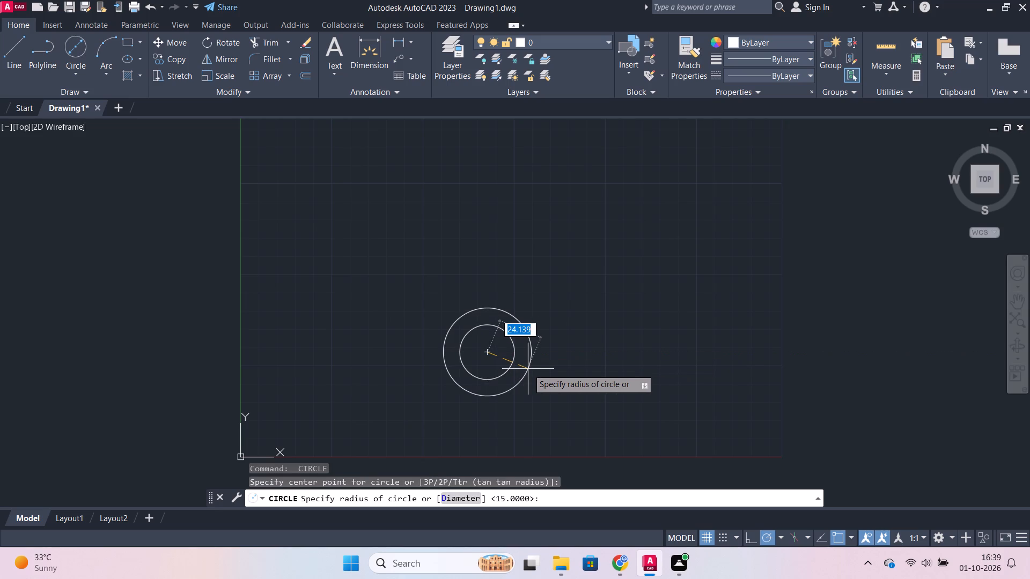
pyautogui.press('d')
pyautogui.press('Return')
pyautogui.write('40')
pyautogui.press('Return')
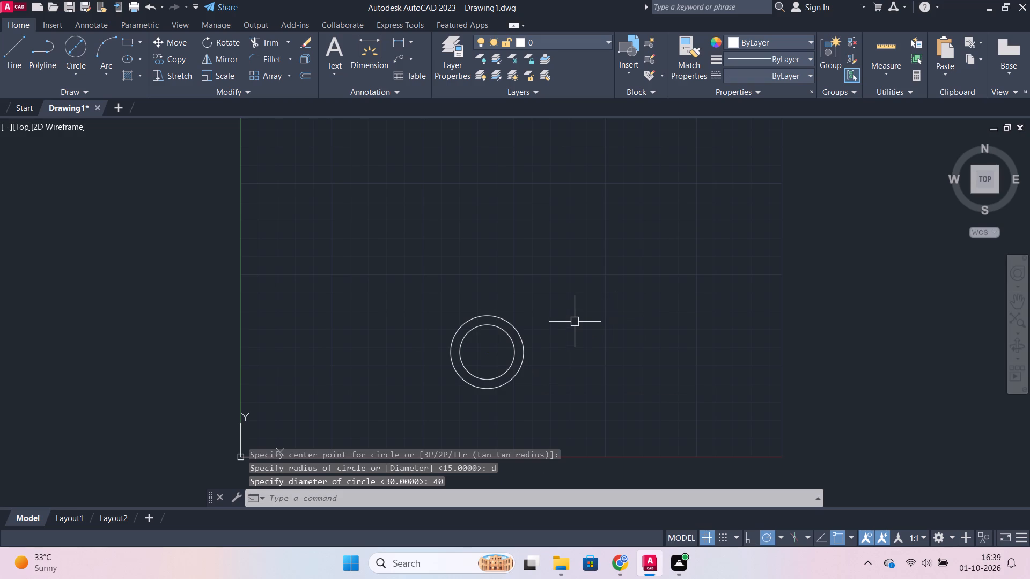
# Draw a horizontal line from the circles' centre leftward to beyond the outer circle.
pyautogui.press('l')
pyautogui.press('Return')
pyautogui.click(488, 352)
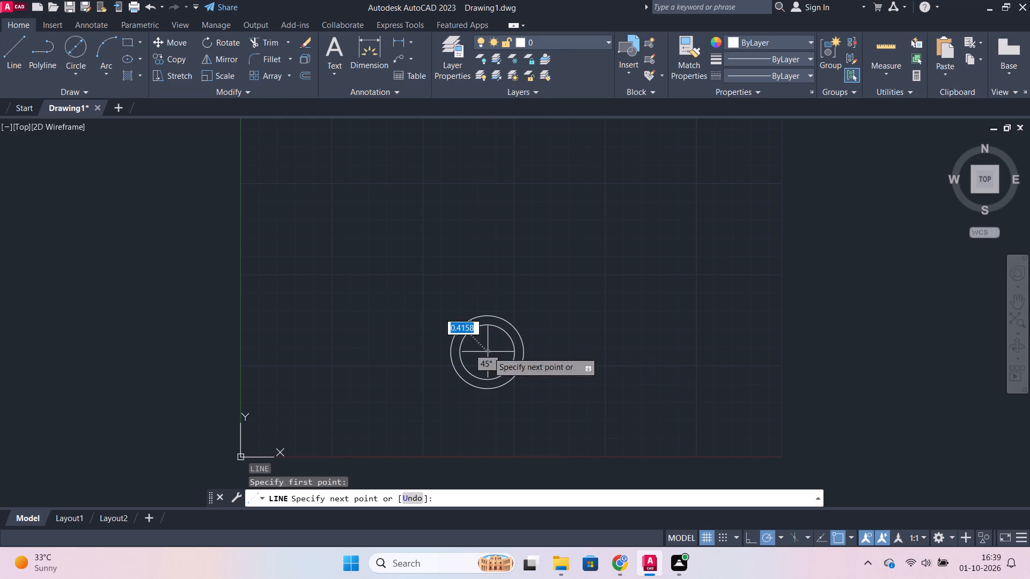
pyautogui.click(406, 355)
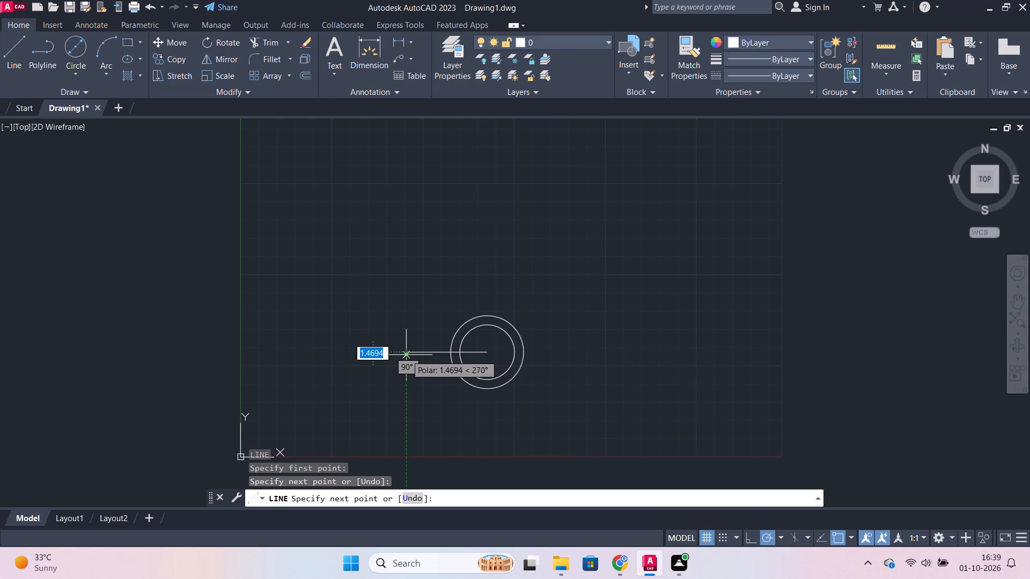
pyautogui.press('Escape')
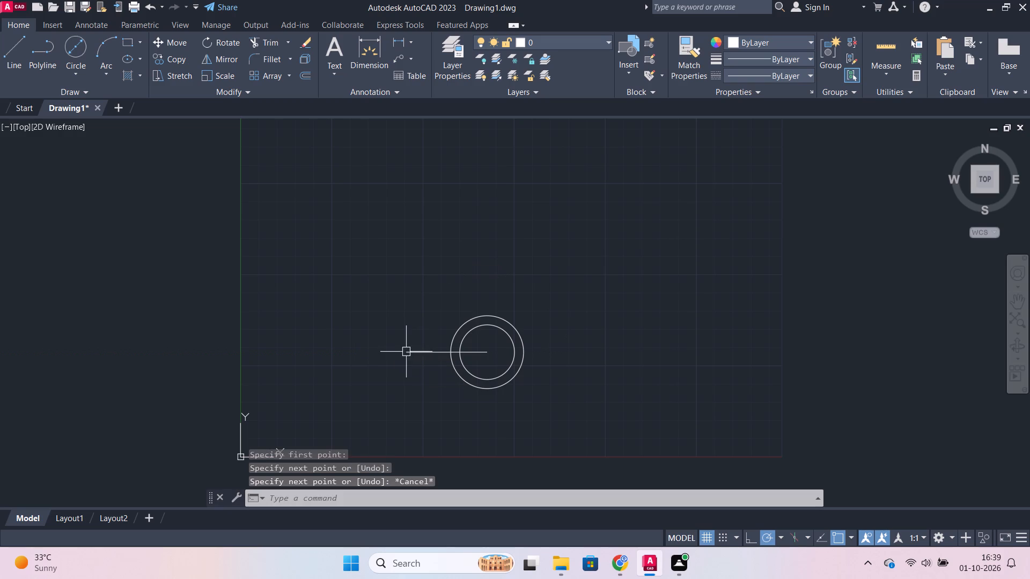
# Offset the horizontal line 60 upward.
pyautogui.click(417, 353)
pyautogui.press('o')
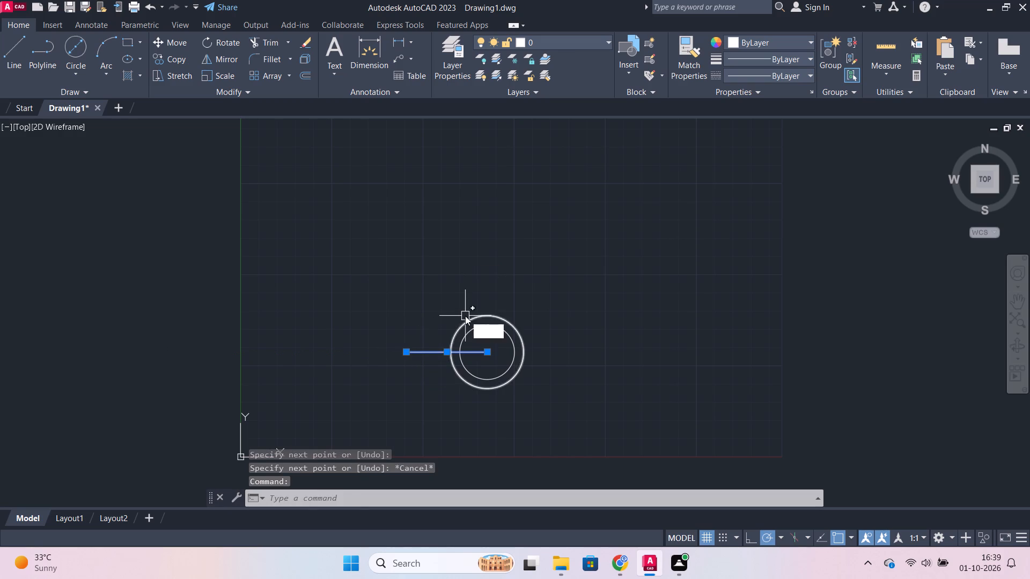
pyautogui.press('Return')
pyautogui.press('Return')
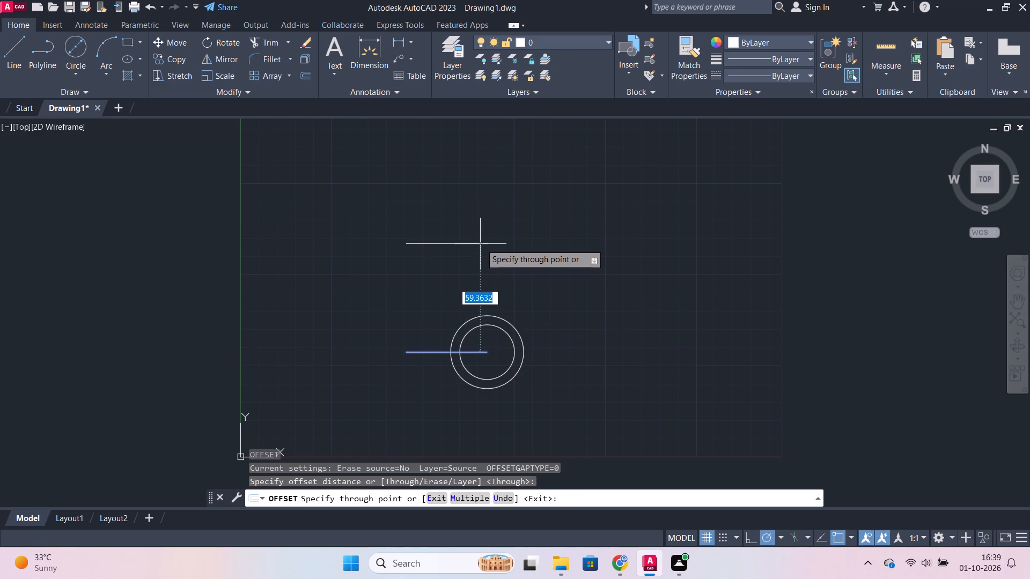
pyautogui.write('60')
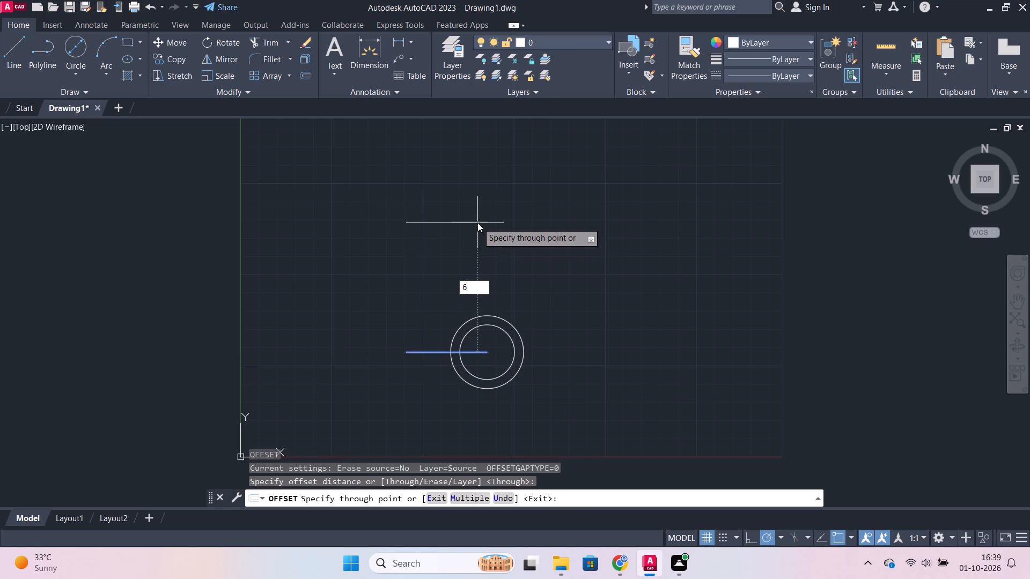
pyautogui.press('Return')
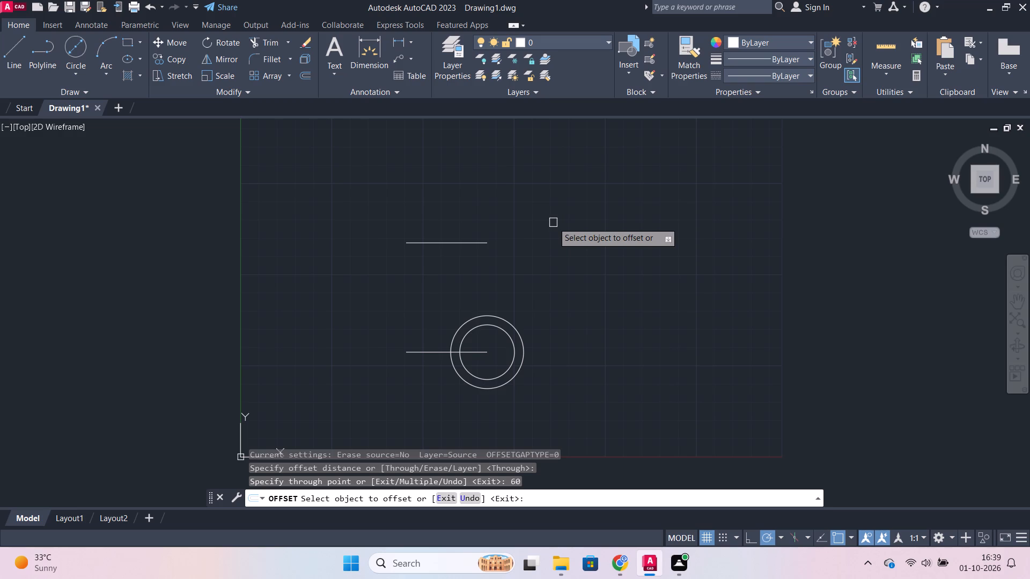
pyautogui.press('Escape')
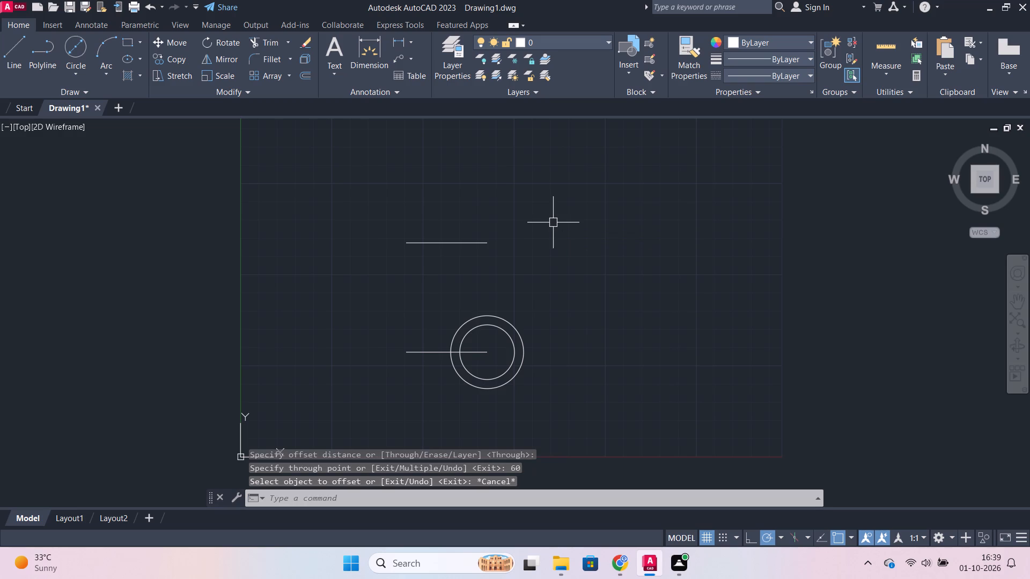
# Draw a vertical line from the circles' centre up to the right end of the upper horizontal line.
pyautogui.press('l')
pyautogui.press('Return')
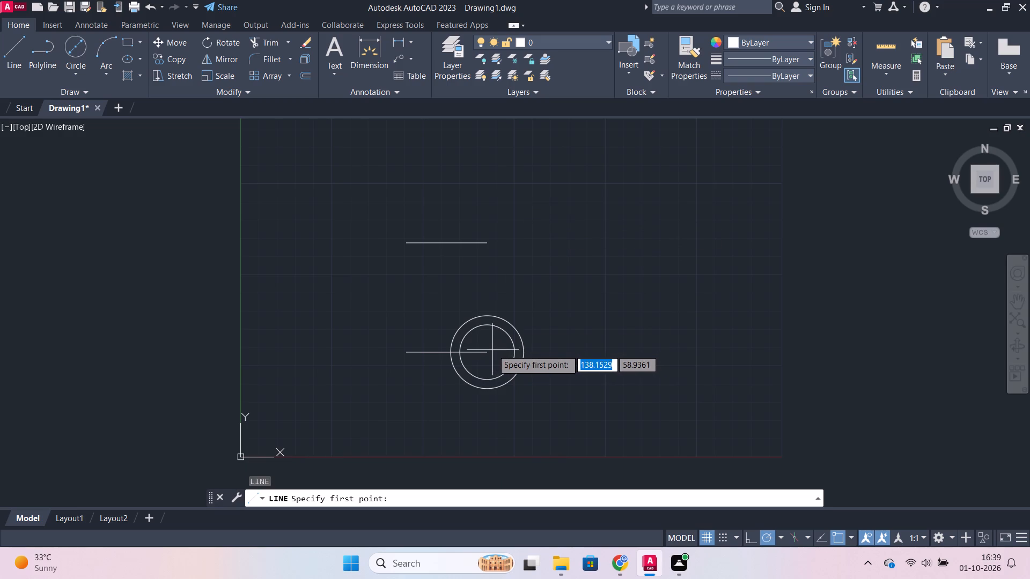
pyautogui.click(488, 352)
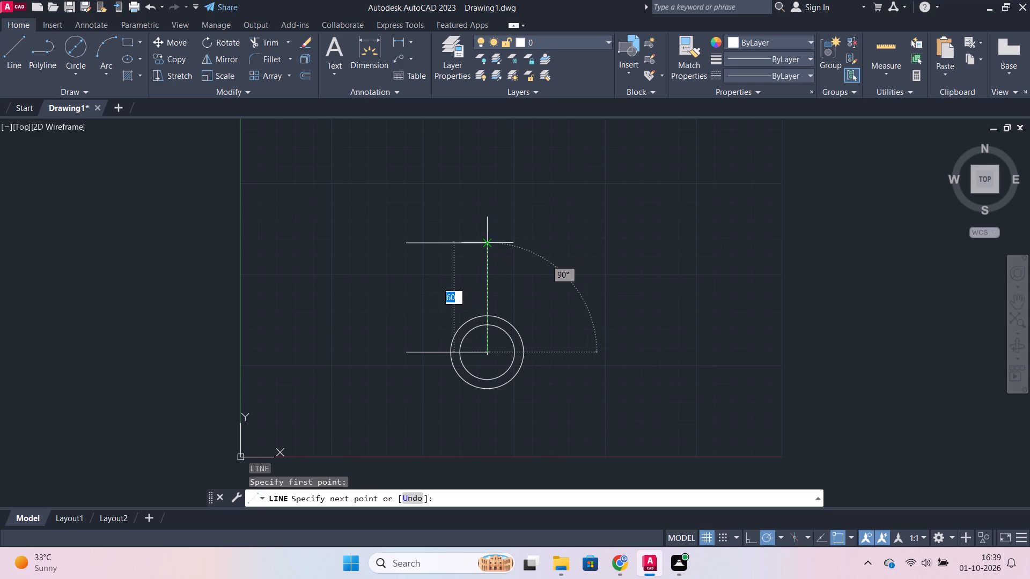
pyautogui.click(489, 246)
pyautogui.press('Escape')
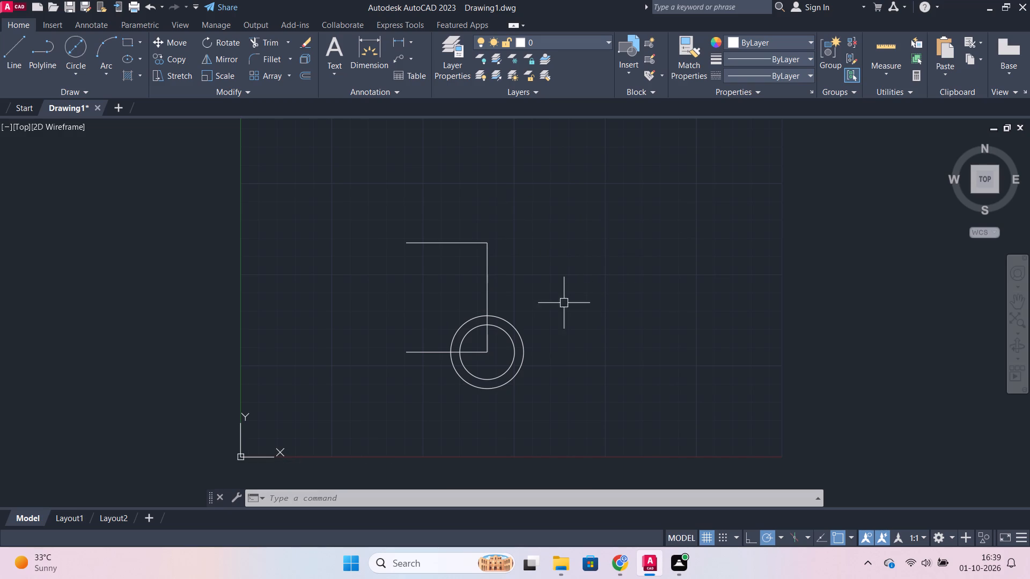
# Offset the vertical centre line 10 to the right and 10 to the left.
pyautogui.click(489, 288)
pyautogui.press('o')
pyautogui.press('Return')
pyautogui.press('Return')
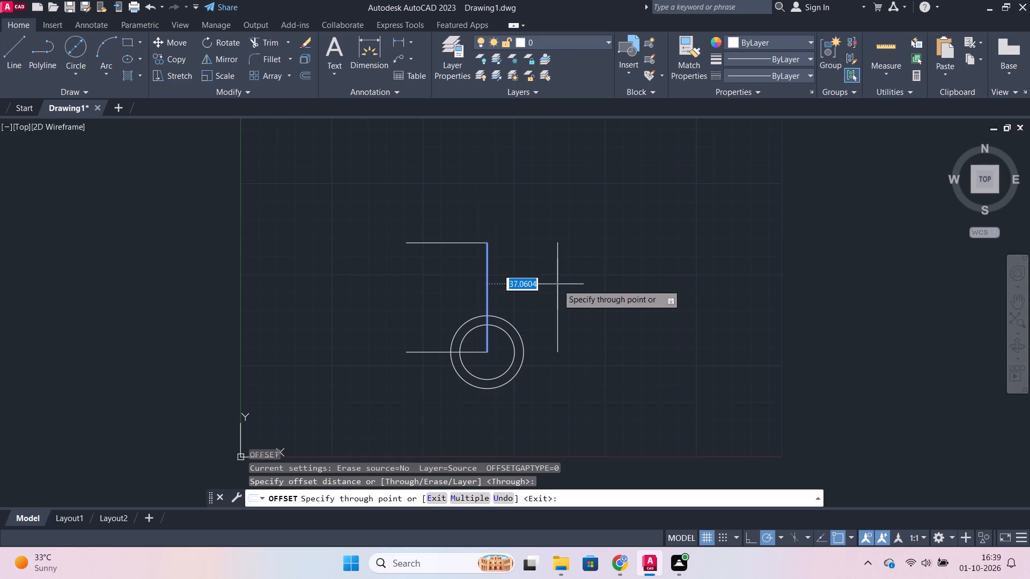
pyautogui.write('10')
pyautogui.press('Return')
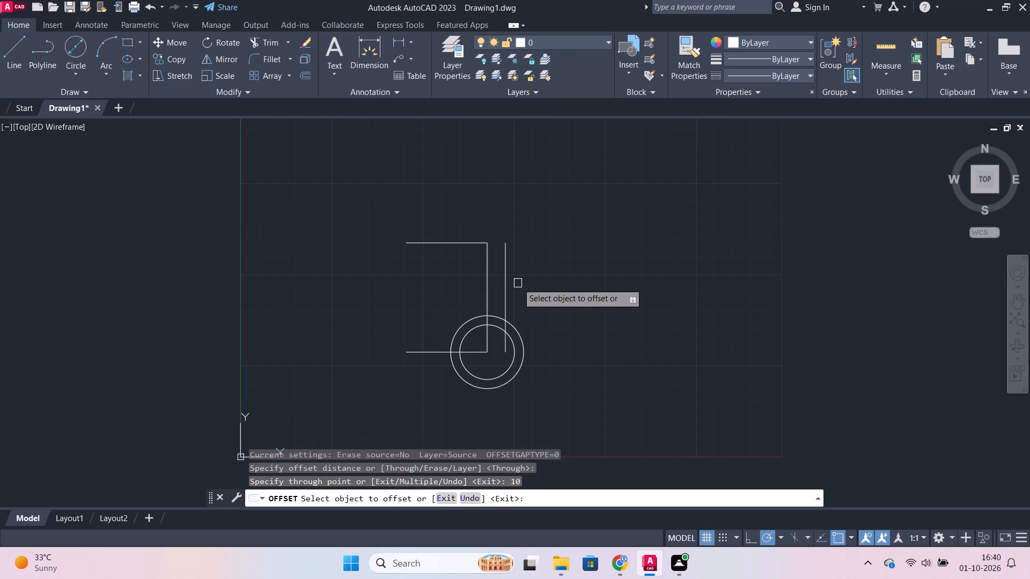
pyautogui.click(488, 279)
pyautogui.write('10')
pyautogui.press('Return')
pyautogui.scroll(1, 620, 299)
pyautogui.press('Escape')
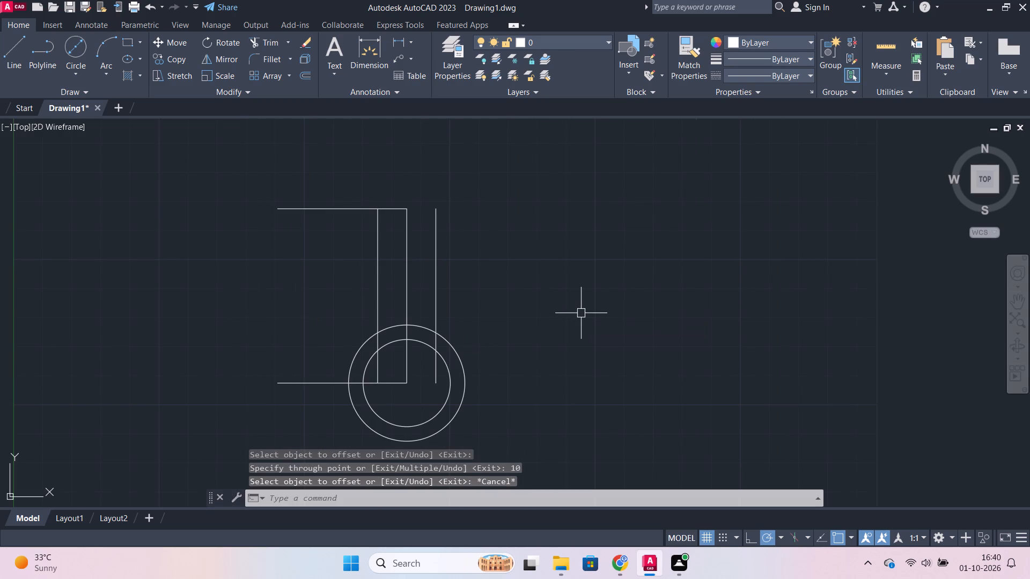
# Trim the parts of the two offset vertical lines that lie inside the outer and inner circles.
pyautogui.write('tr')
pyautogui.press('Return')
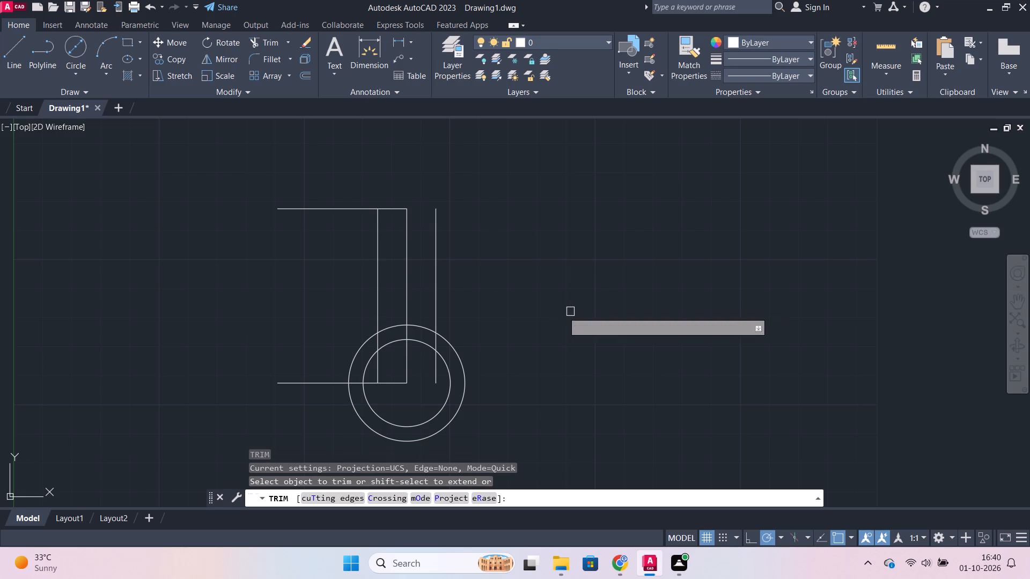
pyautogui.click(437, 375)
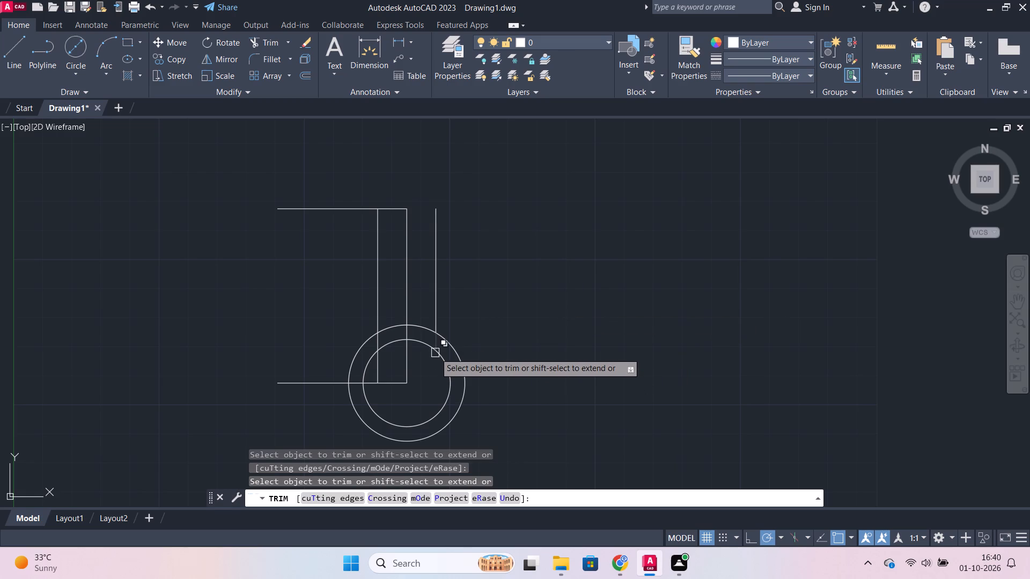
pyautogui.scroll(1, 435, 353)
pyautogui.click(433, 340)
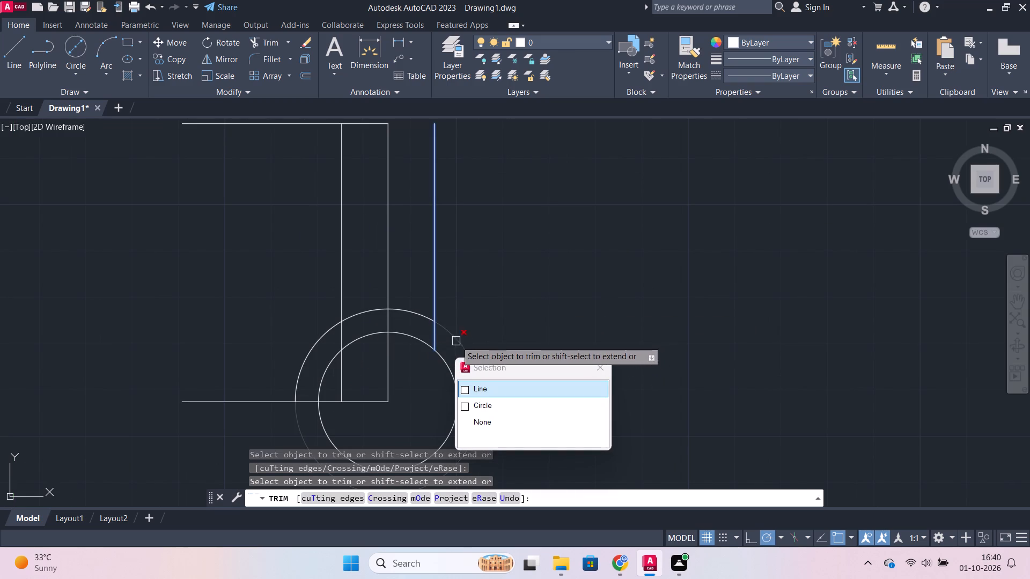
pyautogui.click(434, 339)
pyautogui.click(434, 336)
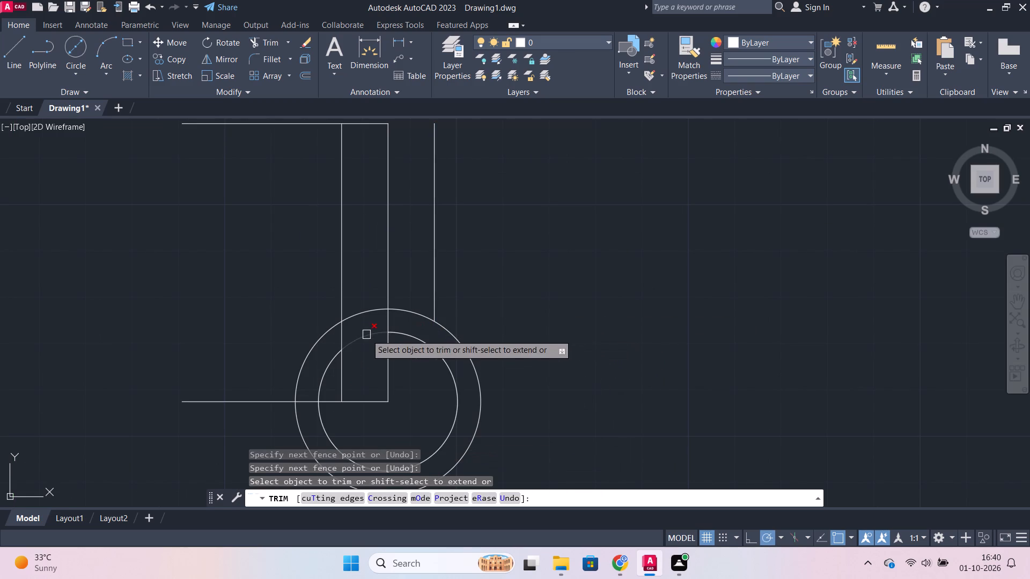
pyautogui.click(341, 335)
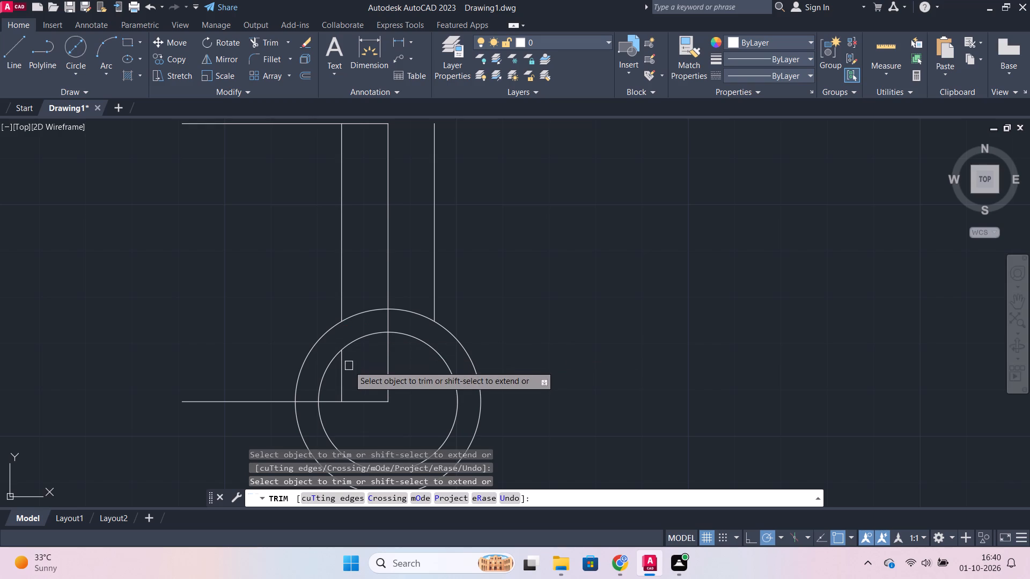
pyautogui.click(342, 374)
pyautogui.scroll(-1, 549, 296)
pyautogui.moveTo(568, 291); pyautogui.dragTo(623, 320, button='middle')
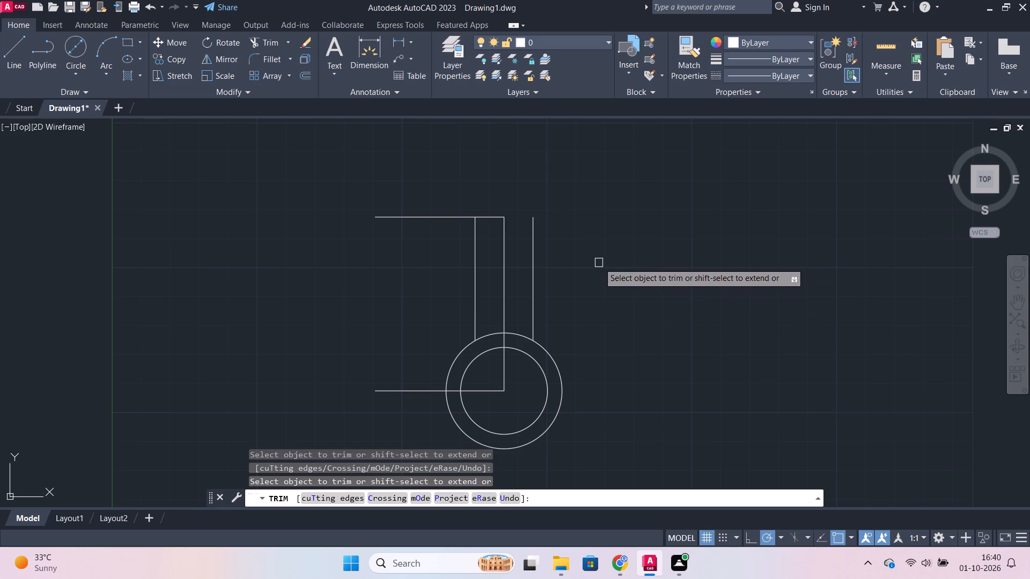
pyautogui.press('Escape')
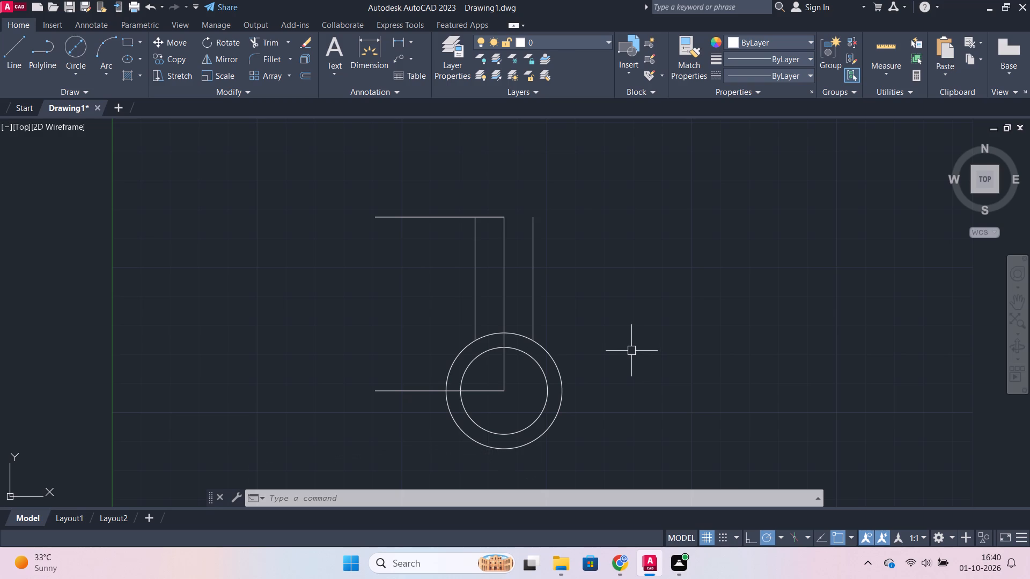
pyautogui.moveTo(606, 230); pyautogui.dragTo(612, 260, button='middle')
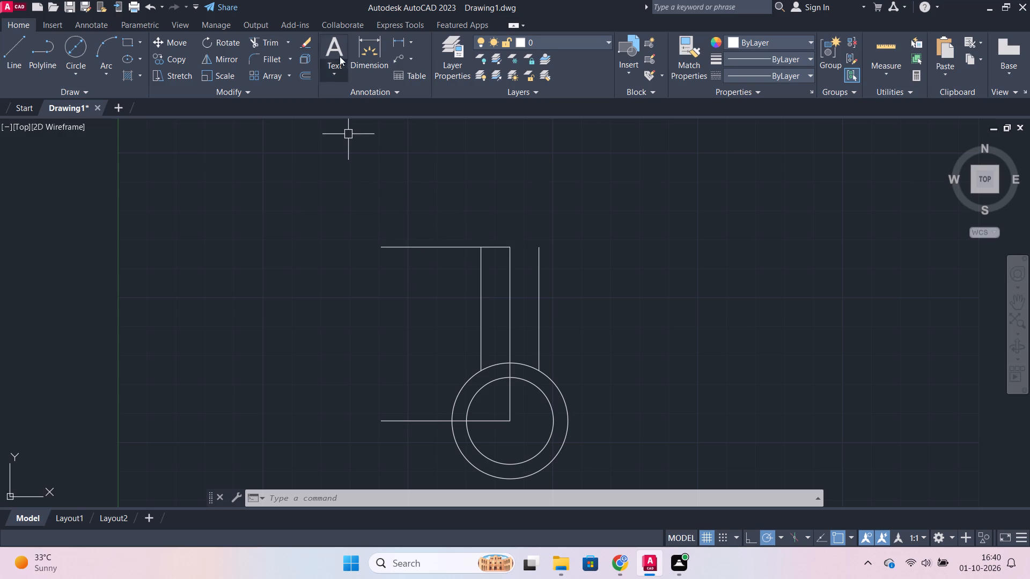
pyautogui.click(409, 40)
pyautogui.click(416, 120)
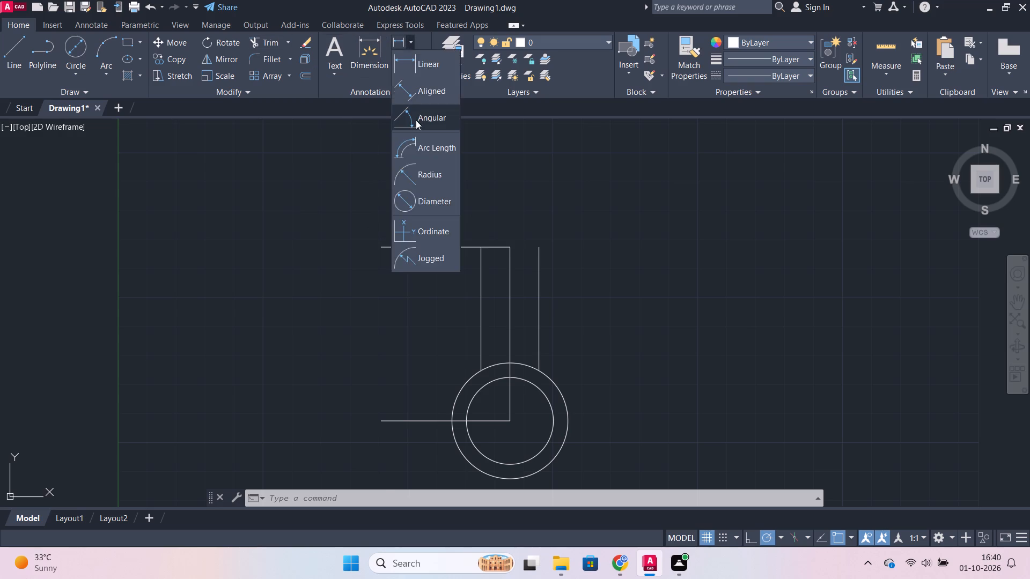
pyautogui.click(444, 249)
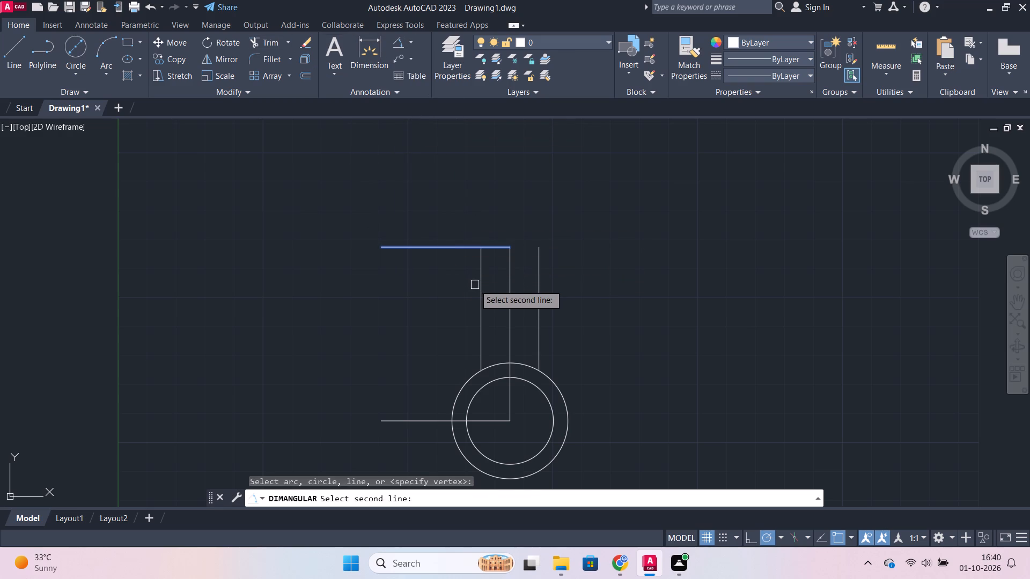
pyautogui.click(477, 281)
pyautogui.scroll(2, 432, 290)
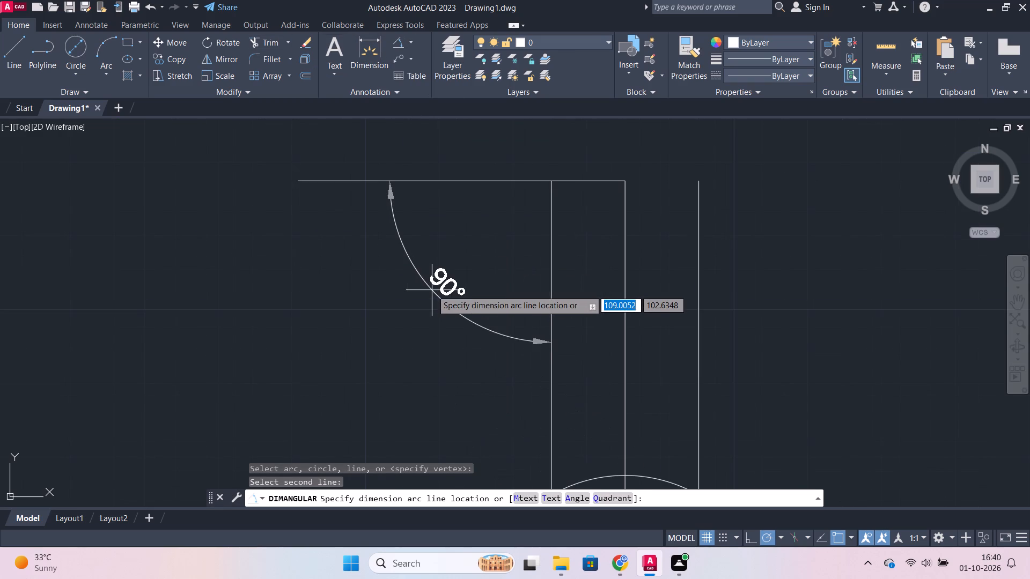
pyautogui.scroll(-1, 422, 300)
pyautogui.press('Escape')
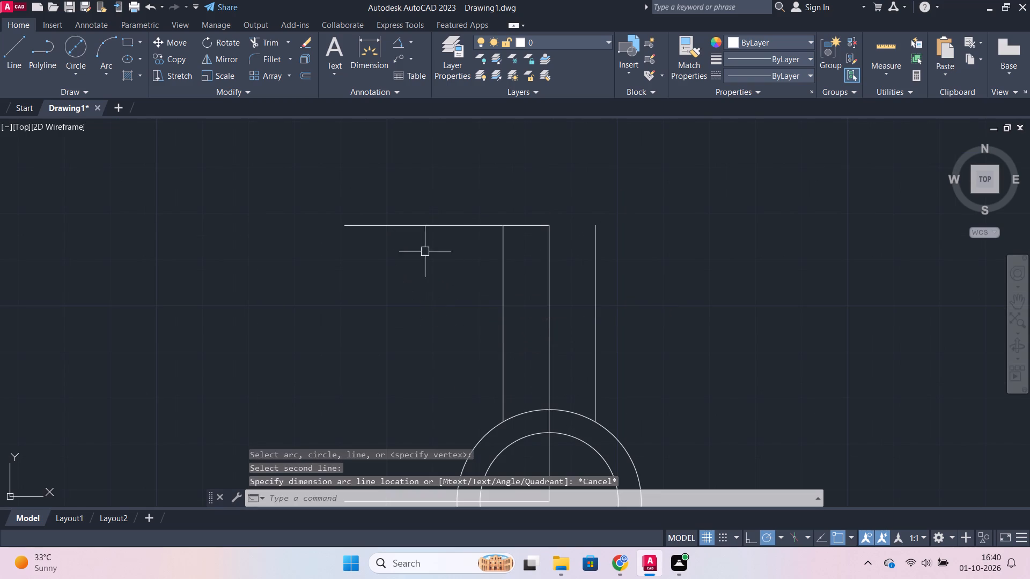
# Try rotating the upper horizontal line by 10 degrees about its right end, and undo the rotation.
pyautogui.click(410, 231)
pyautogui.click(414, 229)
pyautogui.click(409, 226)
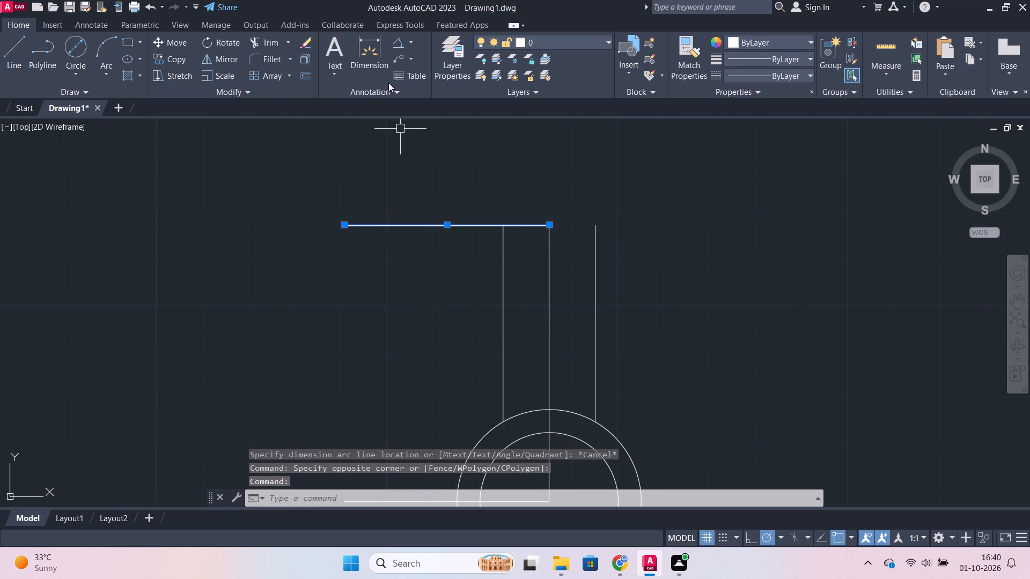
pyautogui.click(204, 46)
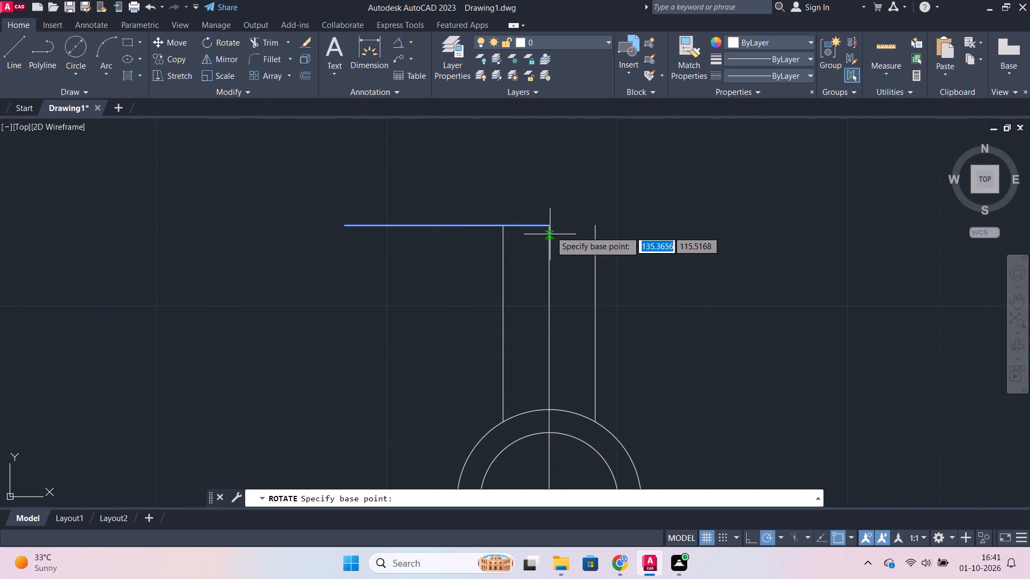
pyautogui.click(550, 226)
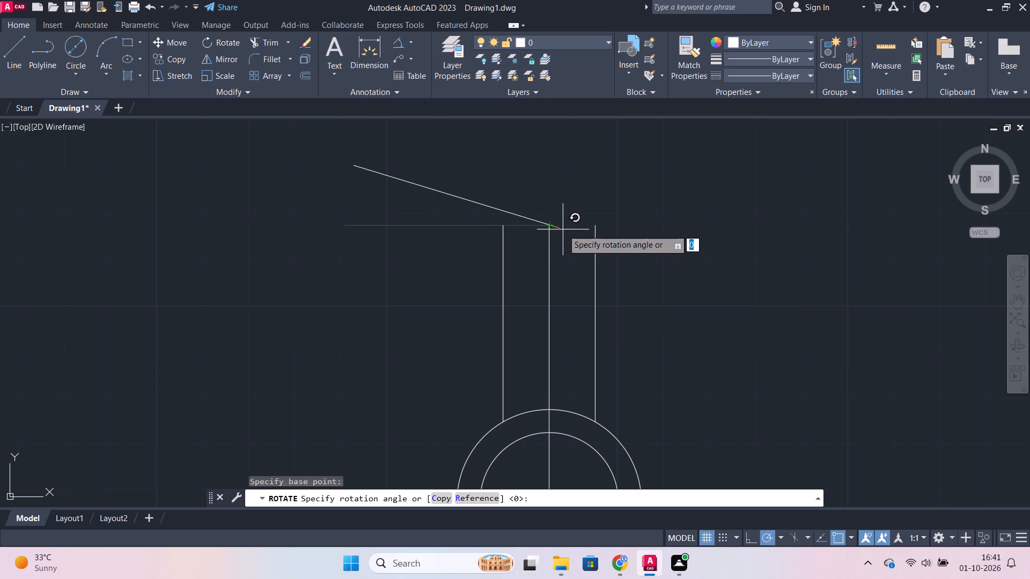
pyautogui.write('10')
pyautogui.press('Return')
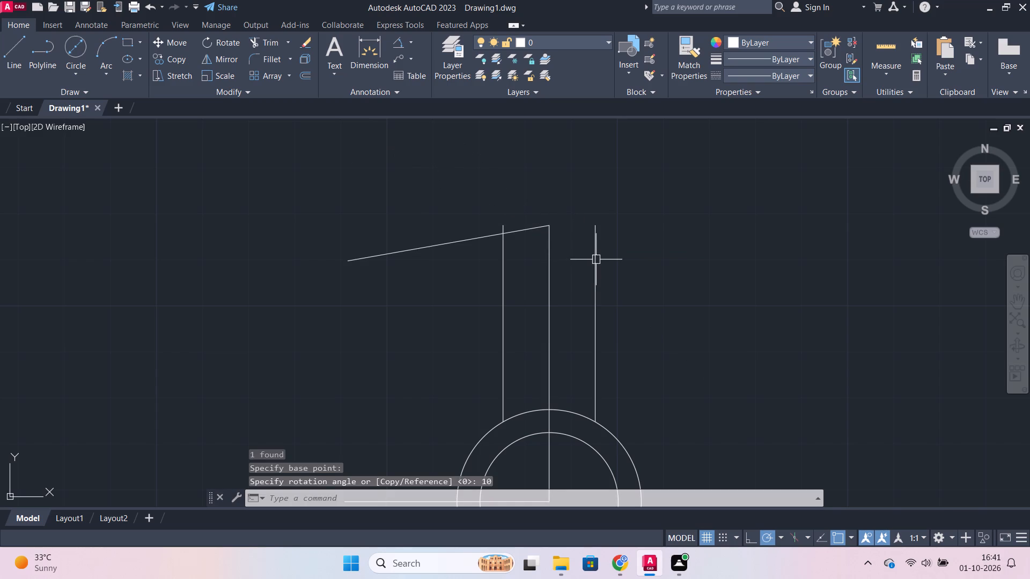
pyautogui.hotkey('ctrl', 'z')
# Rotate the upper horizontal line by -10 degrees about its right end.
pyautogui.click(220, 46)
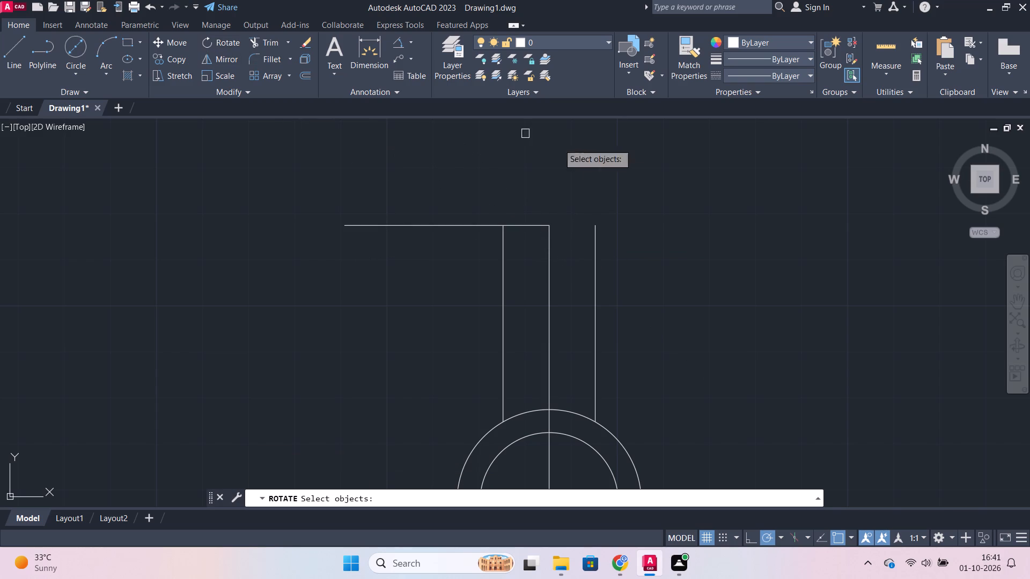
pyautogui.click(528, 226)
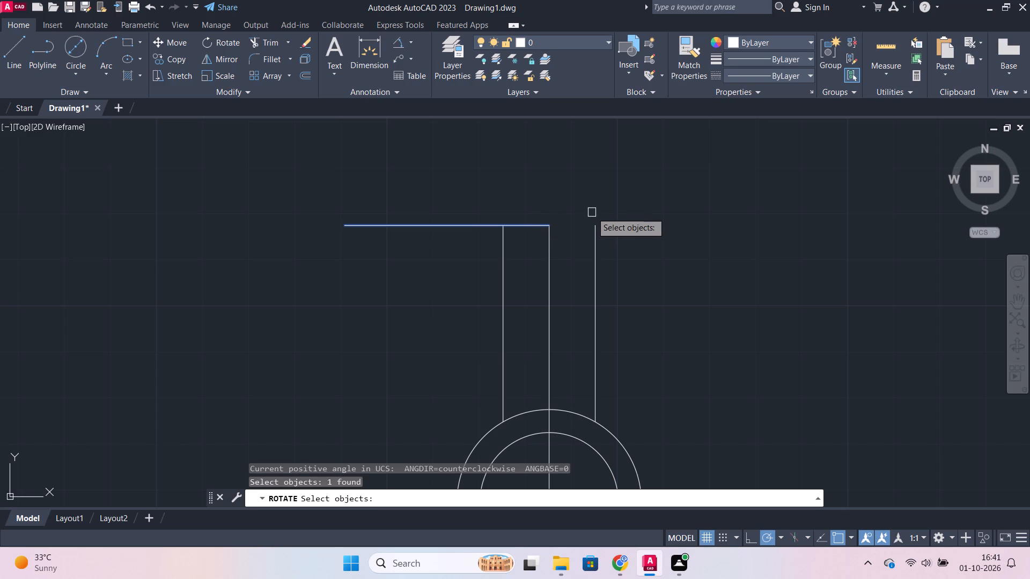
pyautogui.press('Return')
pyautogui.click(547, 225)
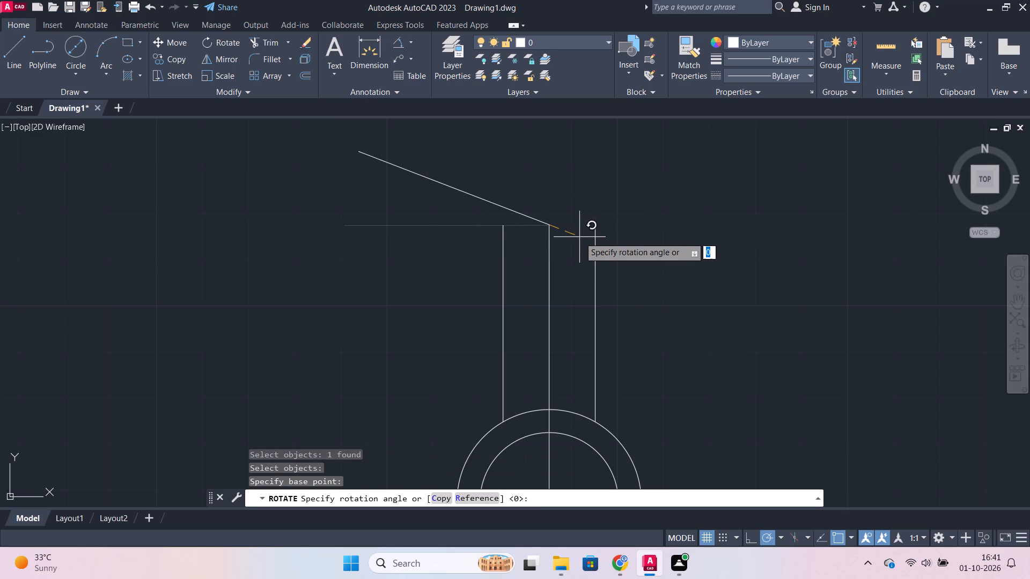
pyautogui.press('-')
pyautogui.write('10')
pyautogui.press('Return')
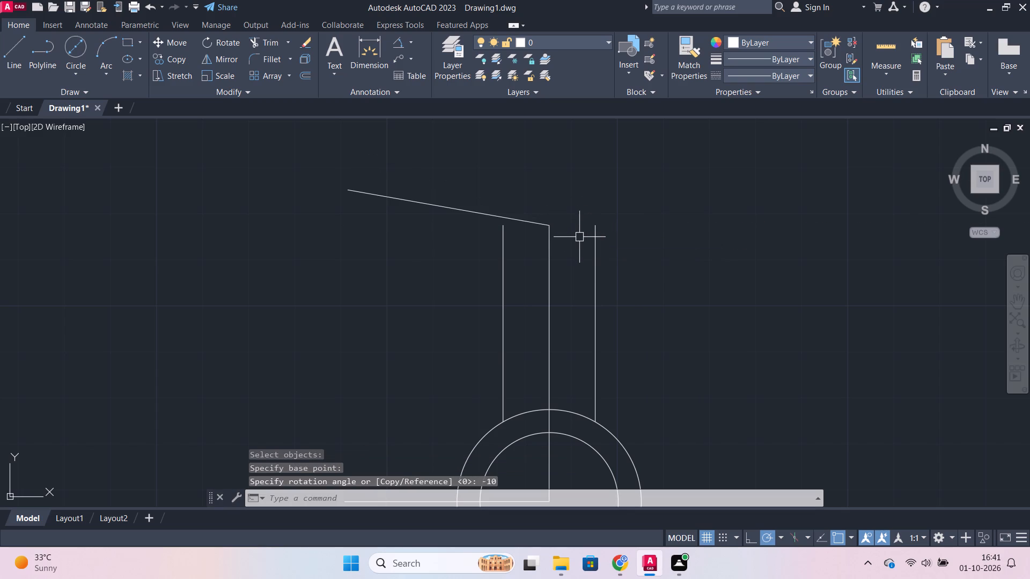
pyautogui.press('Escape')
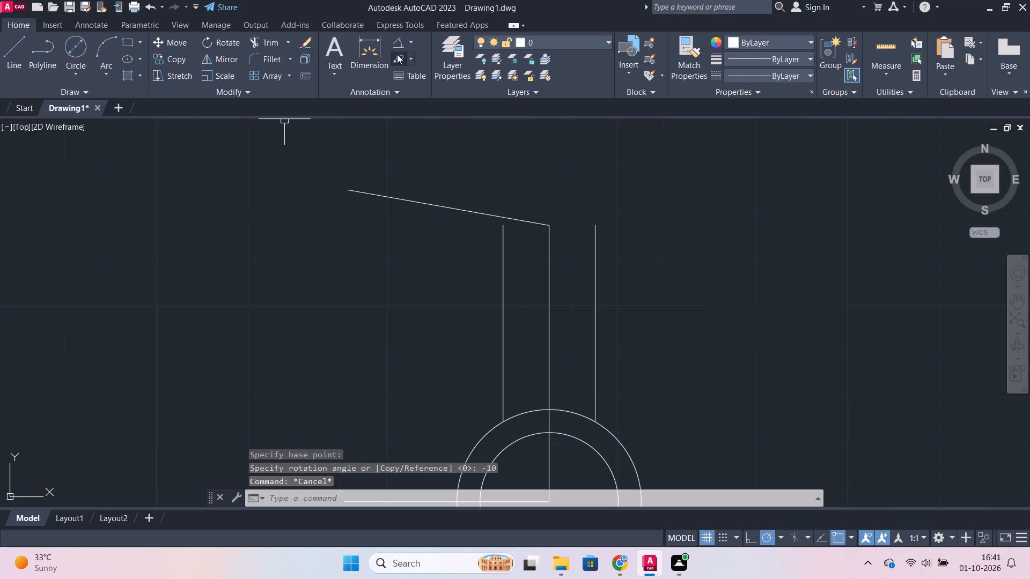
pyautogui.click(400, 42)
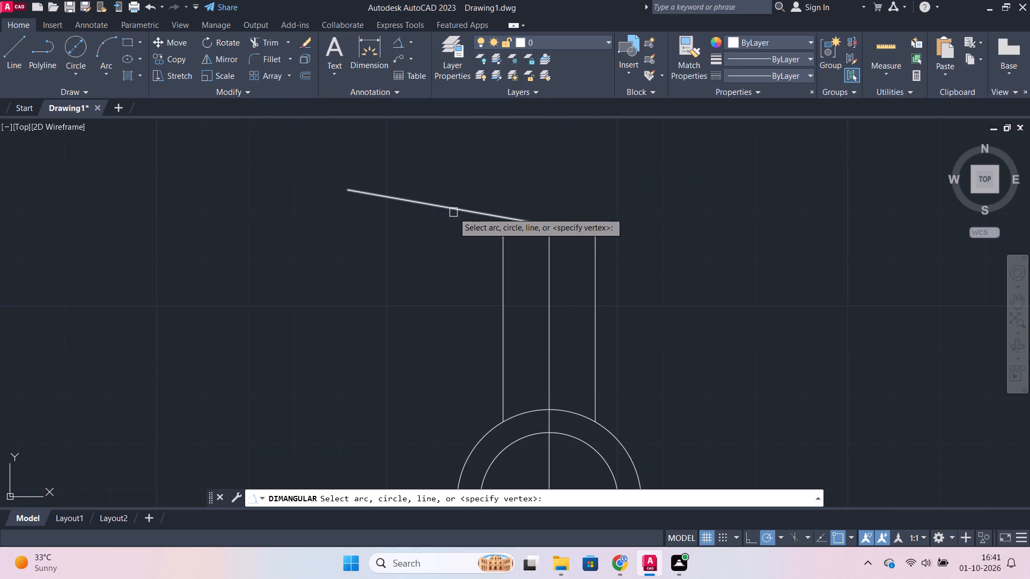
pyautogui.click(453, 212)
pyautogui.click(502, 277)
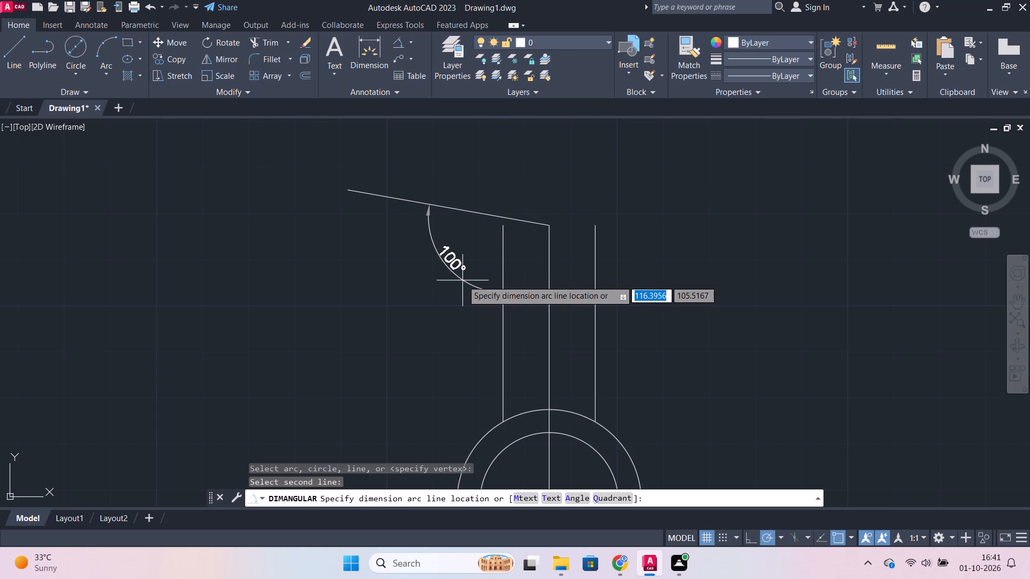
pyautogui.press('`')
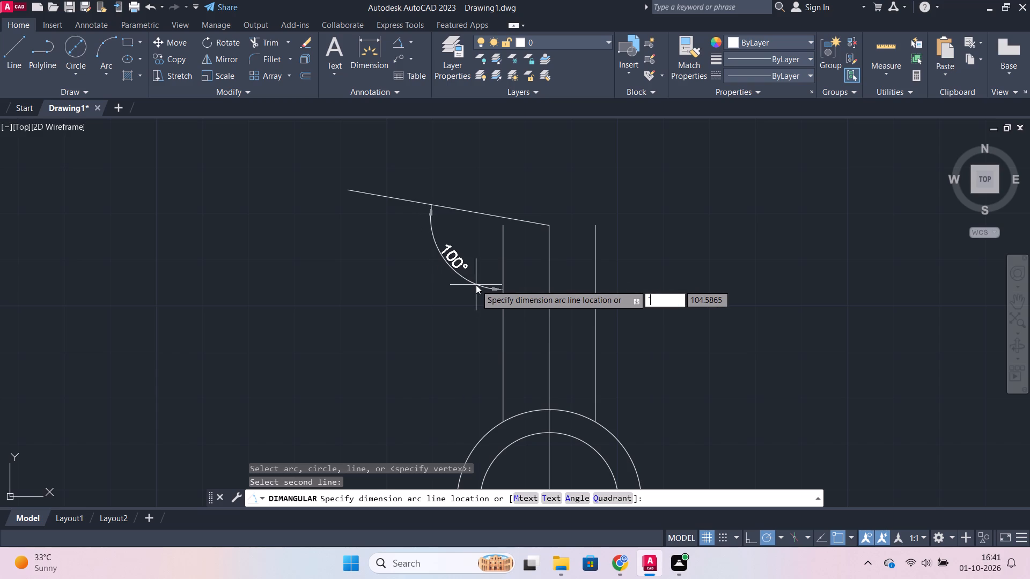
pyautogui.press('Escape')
# Draw a horizontal line from the top of the vertical centre line leftward to beyond the sloped line's far end.
pyautogui.scroll(1, 475, 274)
pyautogui.moveTo(475, 274); pyautogui.dragTo(458, 350, button='middle')
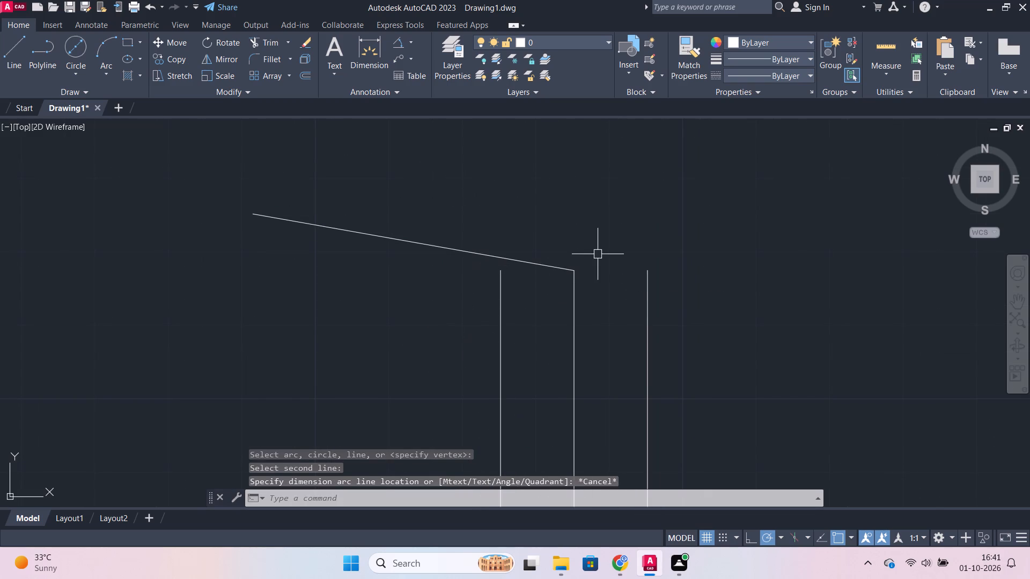
pyautogui.click(19, 47)
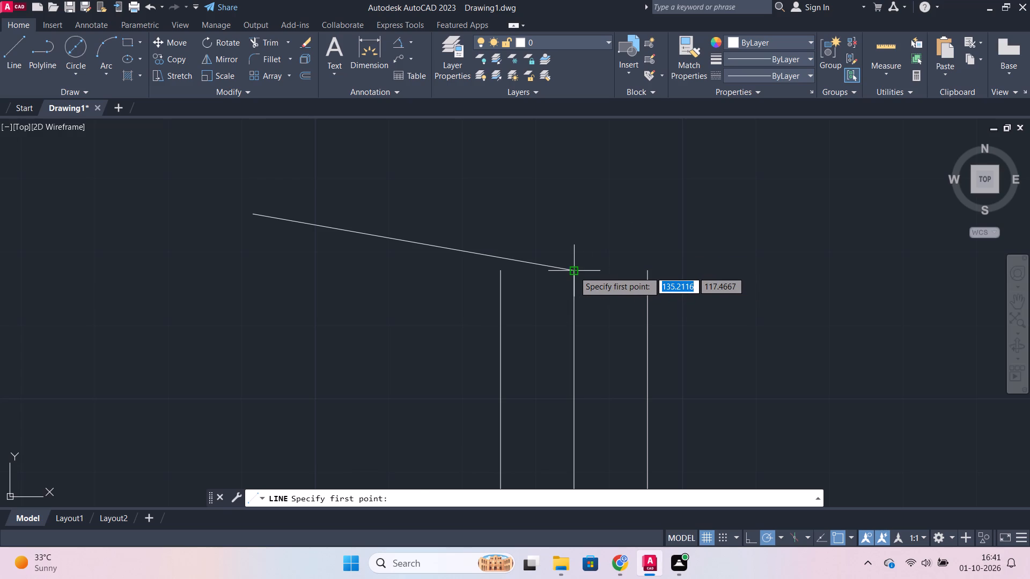
pyautogui.click(574, 271)
pyautogui.click(164, 272)
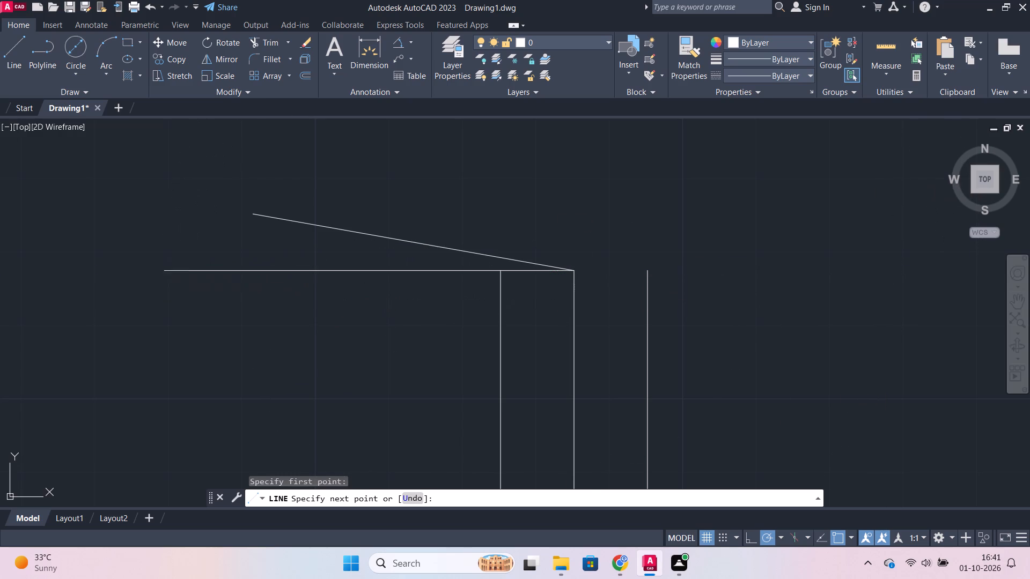
pyautogui.press('Escape')
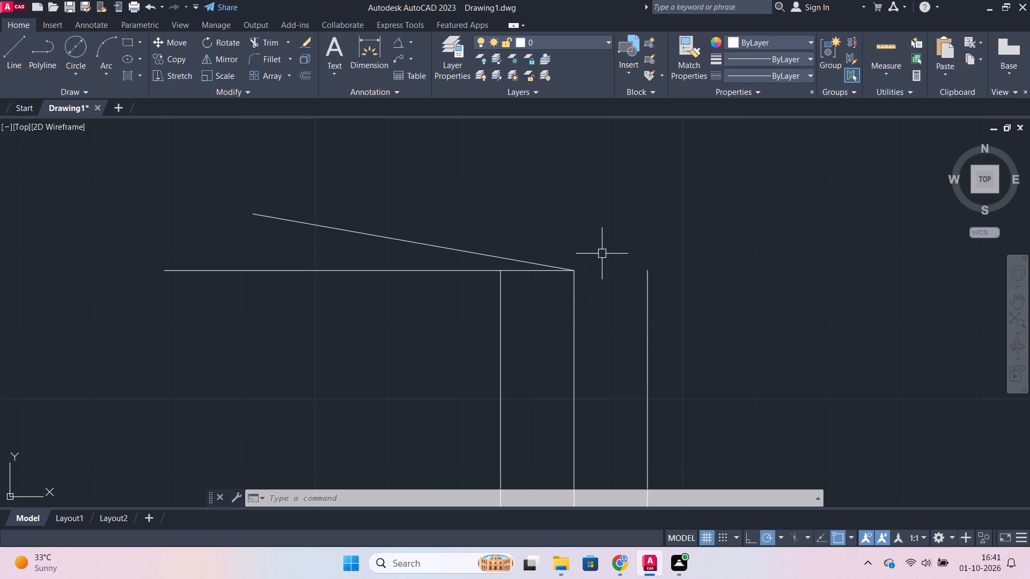
# Draw a circle of diameter 10 centred where the sloped line meets the top of the vertical centre line.
pyautogui.moveTo(602, 261); pyautogui.dragTo(601, 291, button='middle')
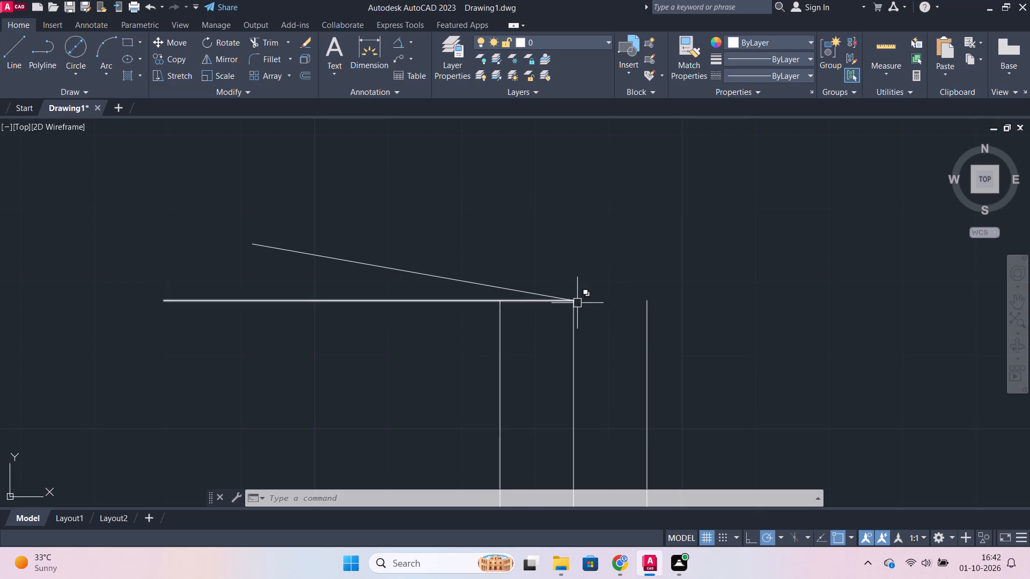
pyautogui.click(80, 52)
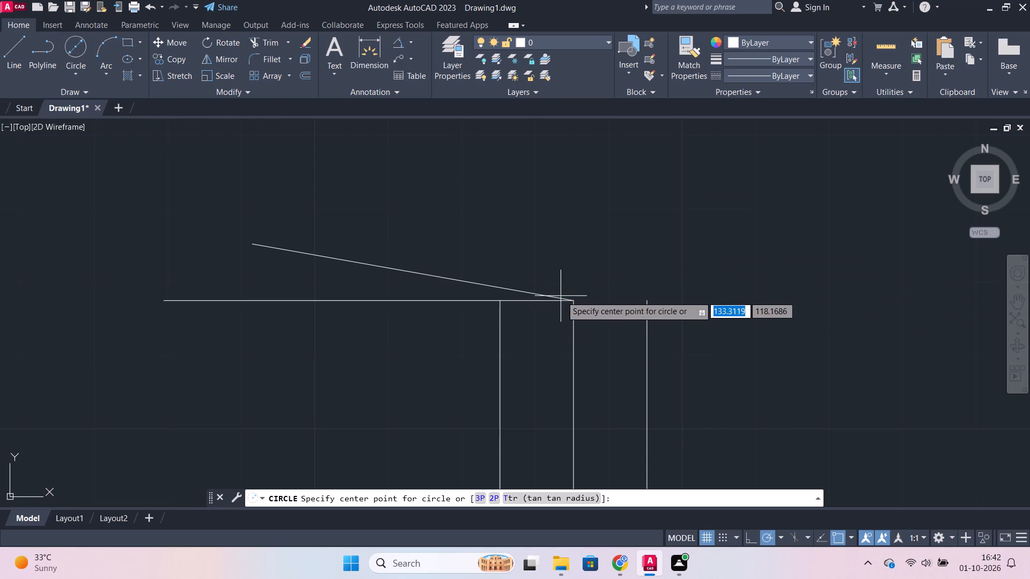
pyautogui.click(571, 302)
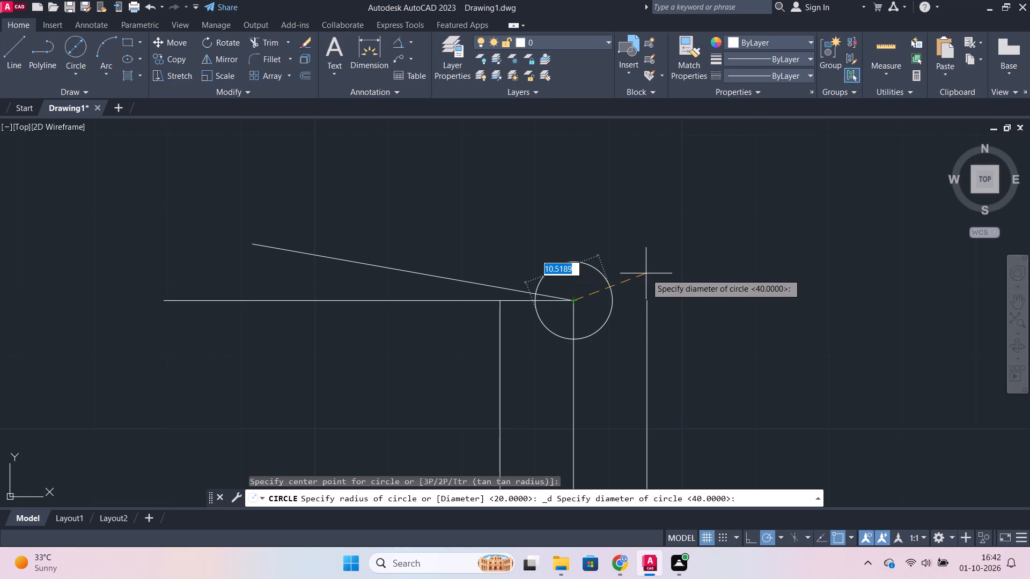
pyautogui.press('d')
pyautogui.press('Return')
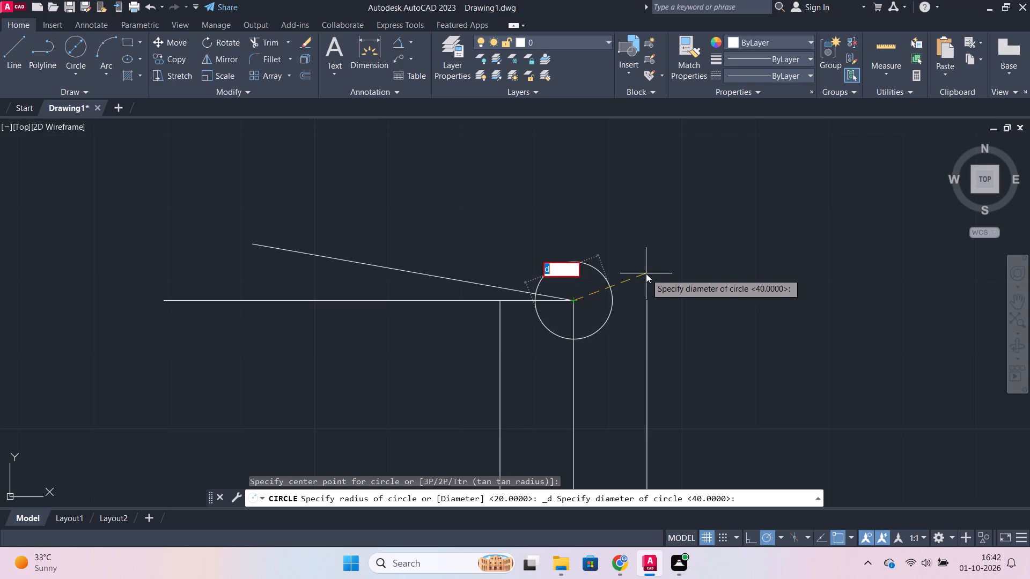
pyautogui.write('10')
pyautogui.press('Return')
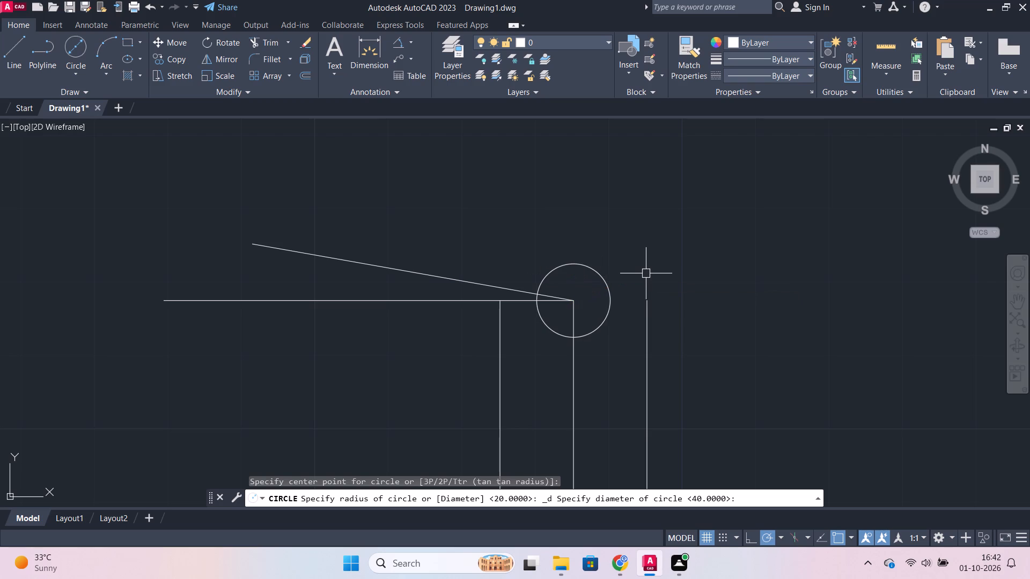
# Copy the diameter 10 circle from its centre to a point 50 units away along the sloped line's direction at 170 degrees.
pyautogui.click(599, 278)
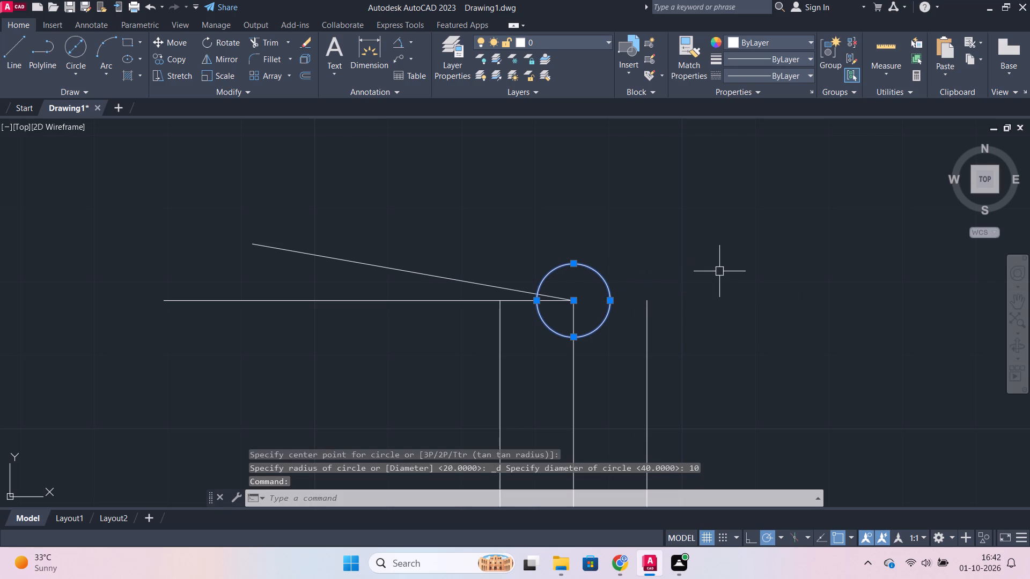
pyautogui.write('co')
pyautogui.press('Return')
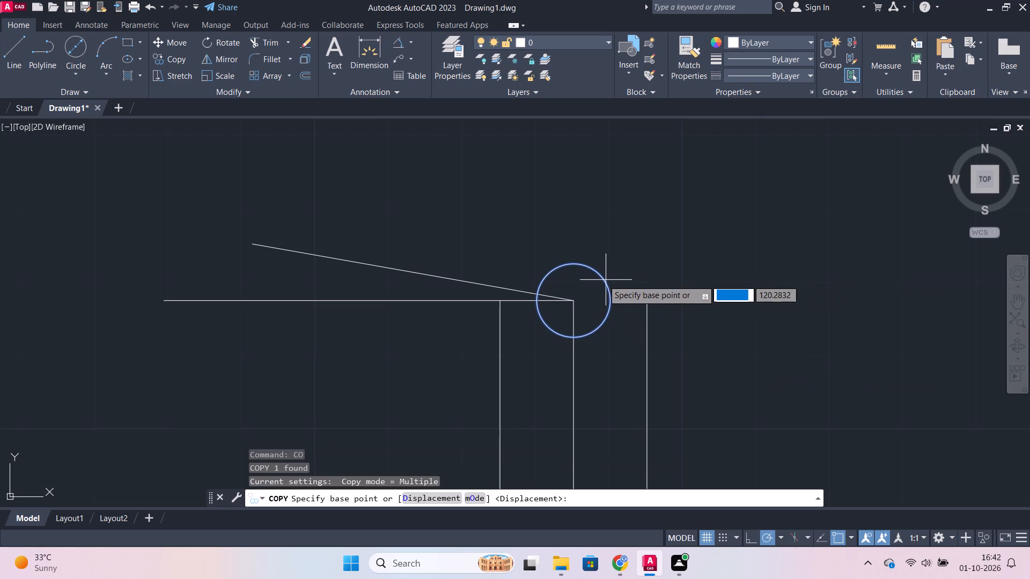
pyautogui.click(574, 302)
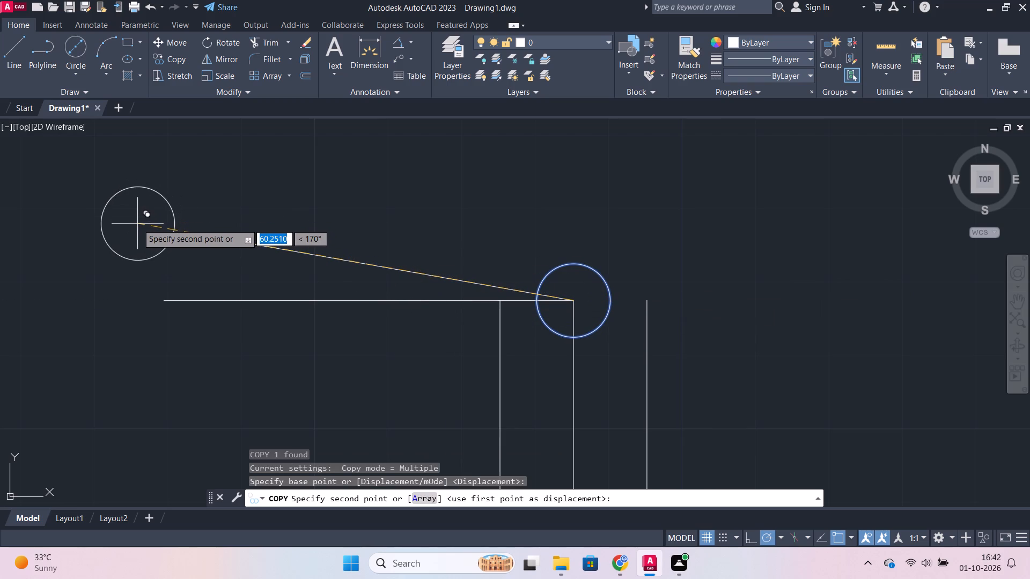
pyautogui.scroll(-1, 230, 243)
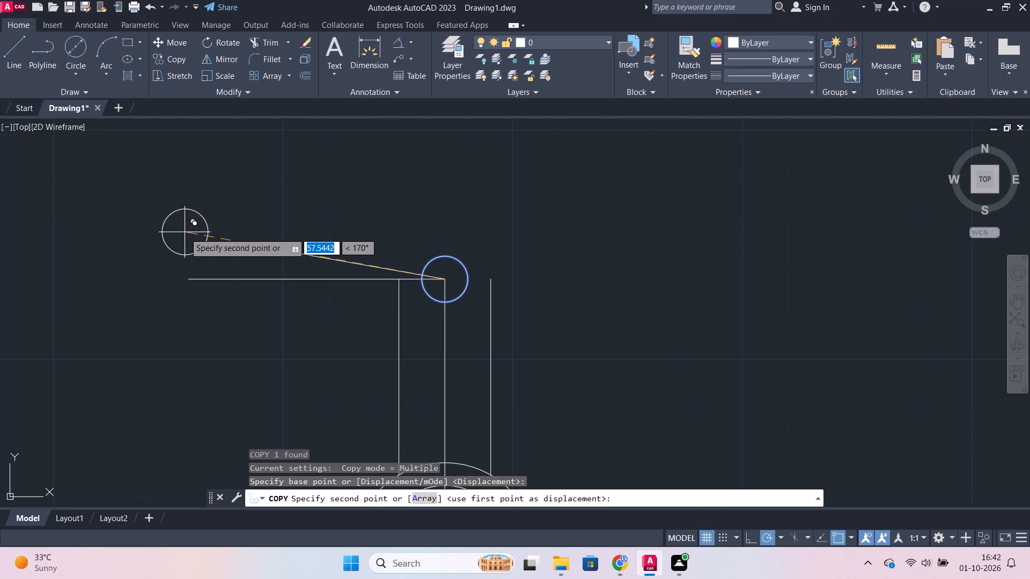
pyautogui.scroll(2, 184, 233)
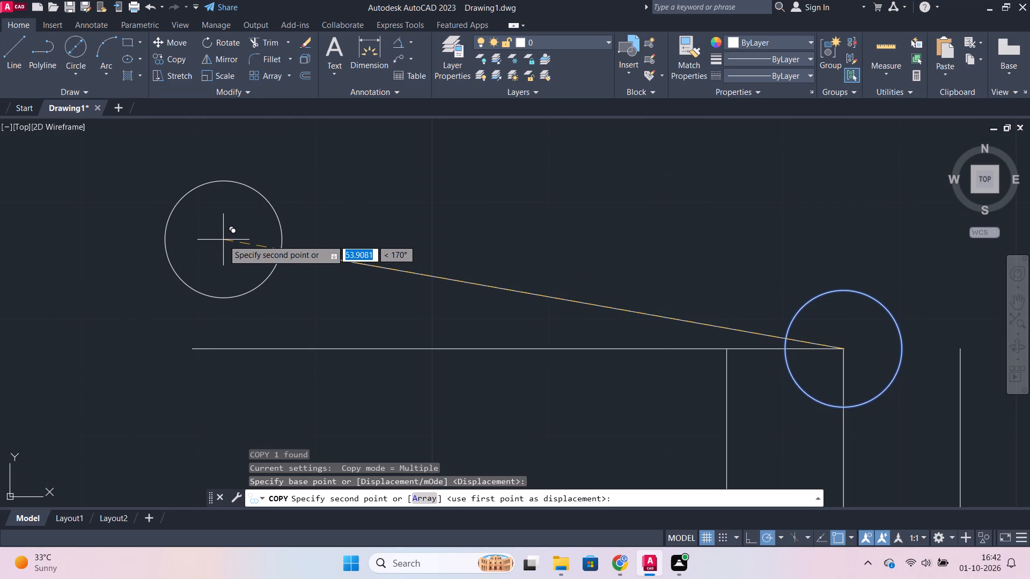
pyautogui.write('50')
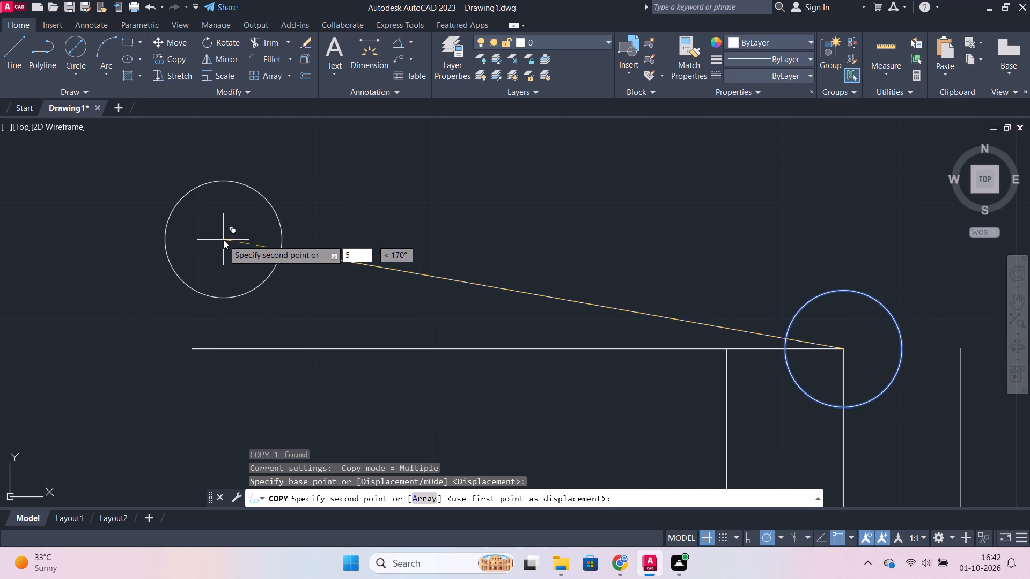
pyautogui.press('Return')
pyautogui.scroll(-1, 484, 173)
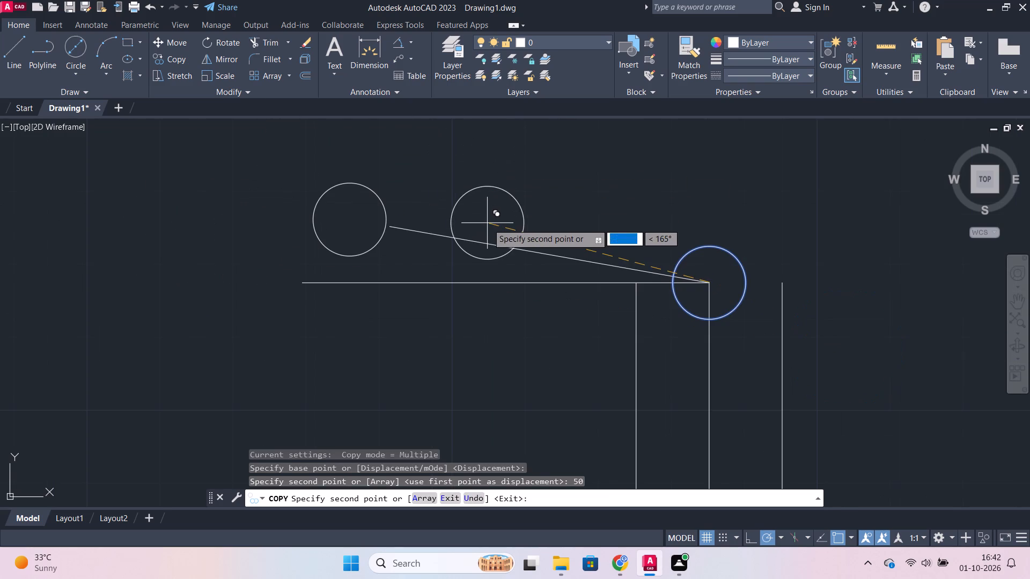
pyautogui.scroll(-1, 480, 230)
pyautogui.scroll(1, 472, 214)
pyautogui.press('Escape')
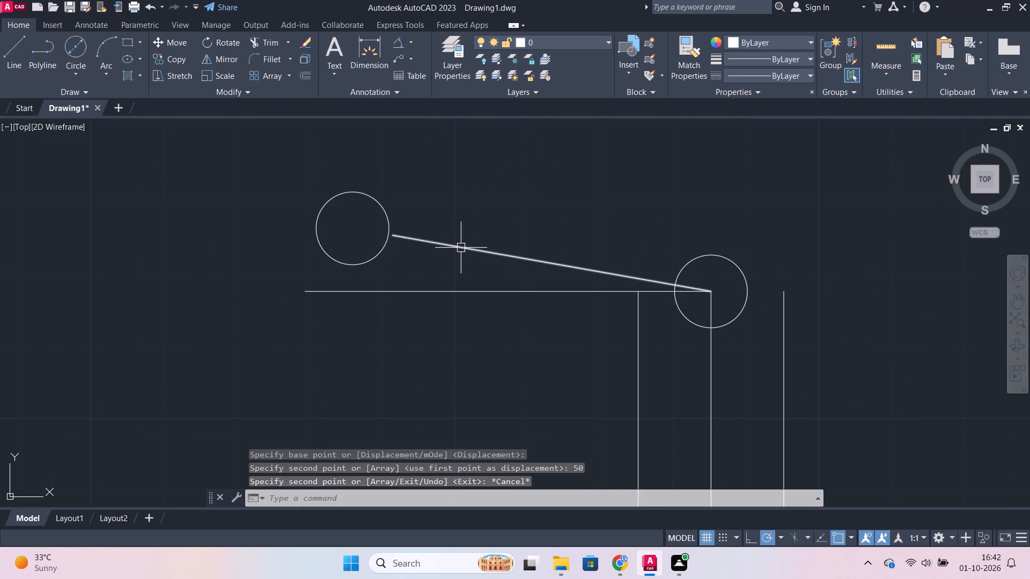
# Lengthen the sloped line at its upper far end so it extends past the copied circle.
pyautogui.click(461, 248)
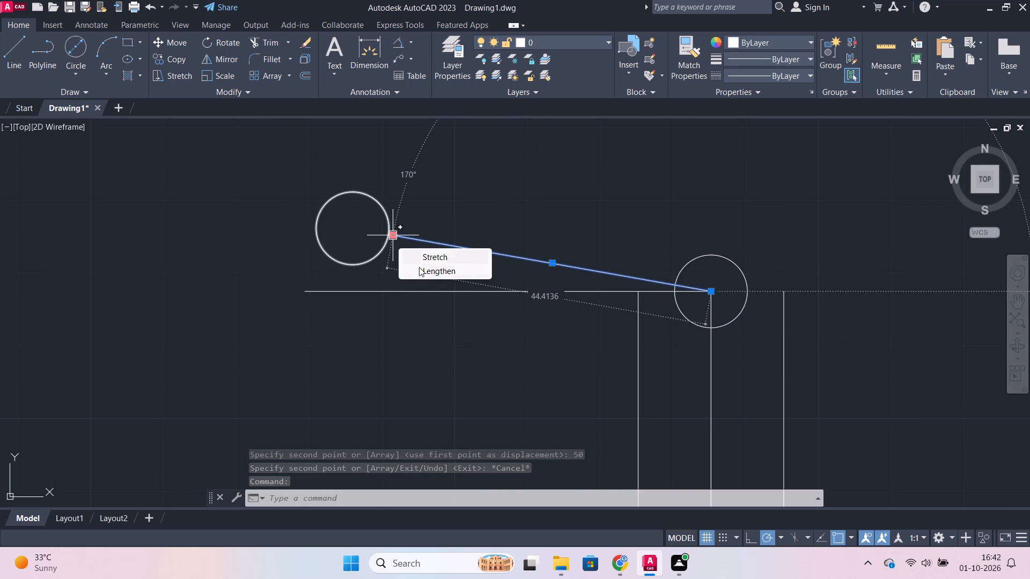
pyautogui.click(424, 275)
pyautogui.click(251, 201)
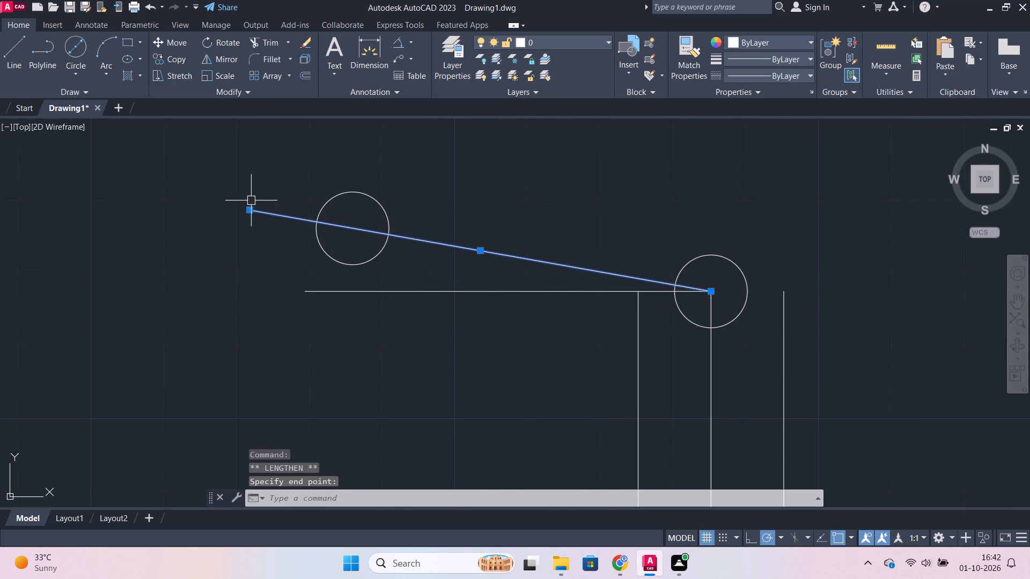
pyautogui.press('Escape')
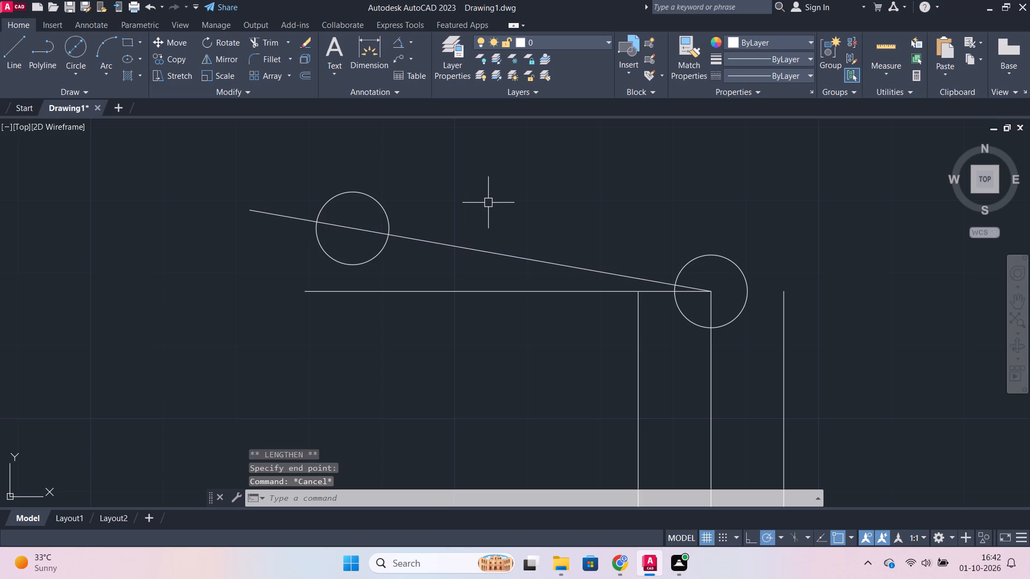
# Draw a line tangent to the upper sides of the two small circles.
pyautogui.press('l')
pyautogui.press('Return')
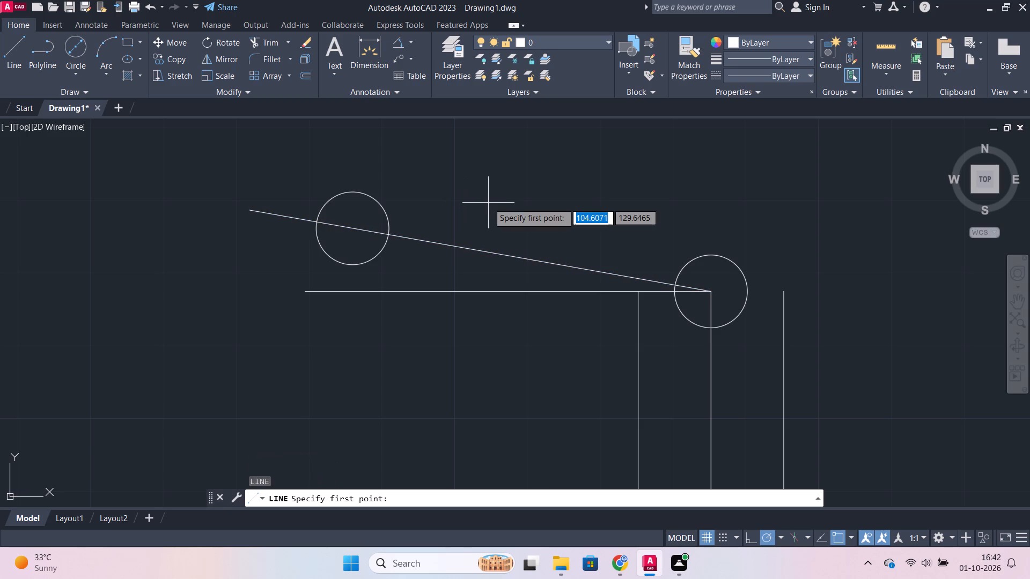
pyautogui.write('tan')
pyautogui.press('Return')
pyautogui.click(353, 190)
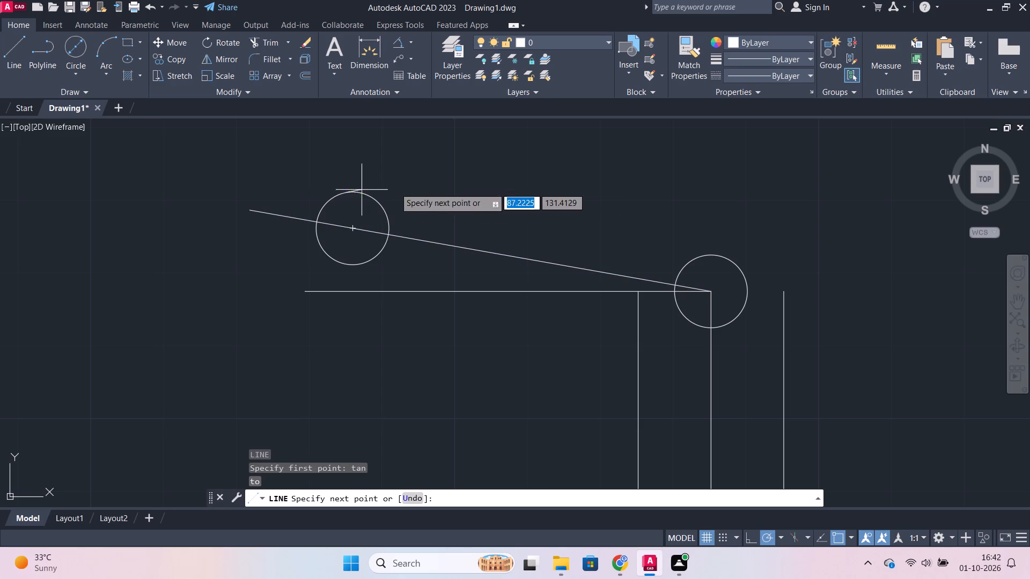
pyautogui.write('ta')
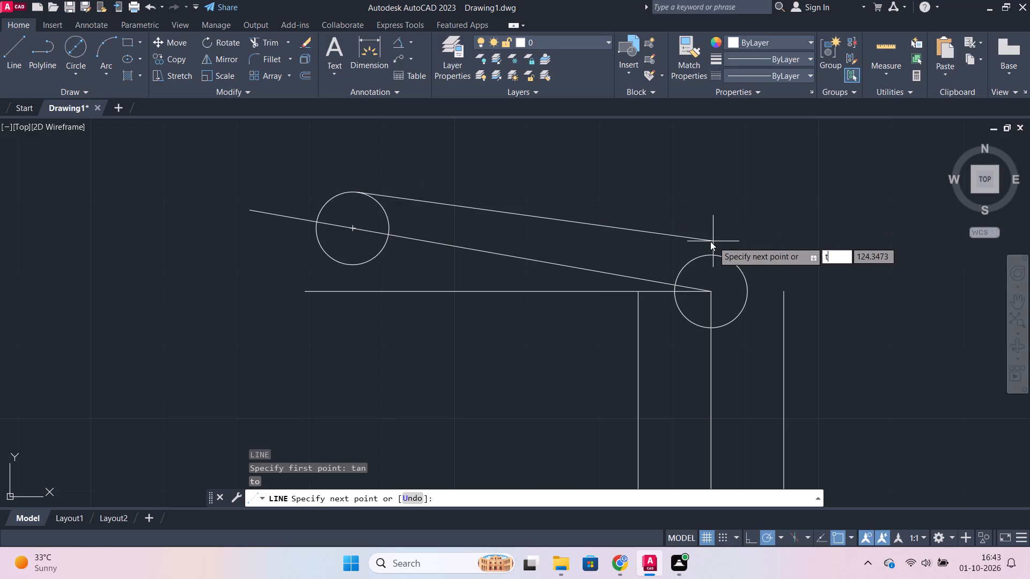
pyautogui.press('n')
pyautogui.press('Return')
pyautogui.click(717, 255)
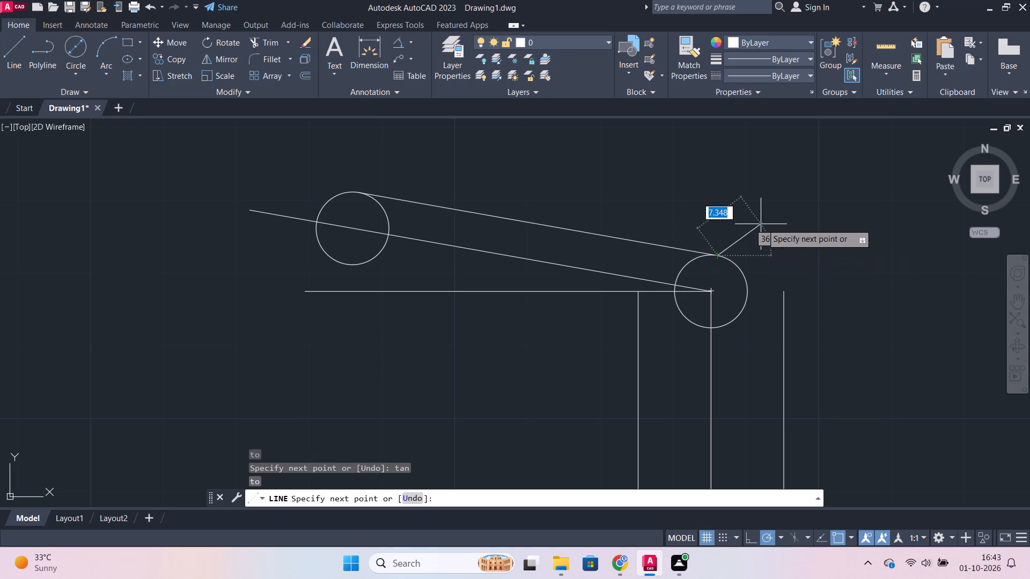
pyautogui.press('Escape')
# Draw a line tangent to the lower sides of the two small circles.
pyautogui.press('l')
pyautogui.press('Return')
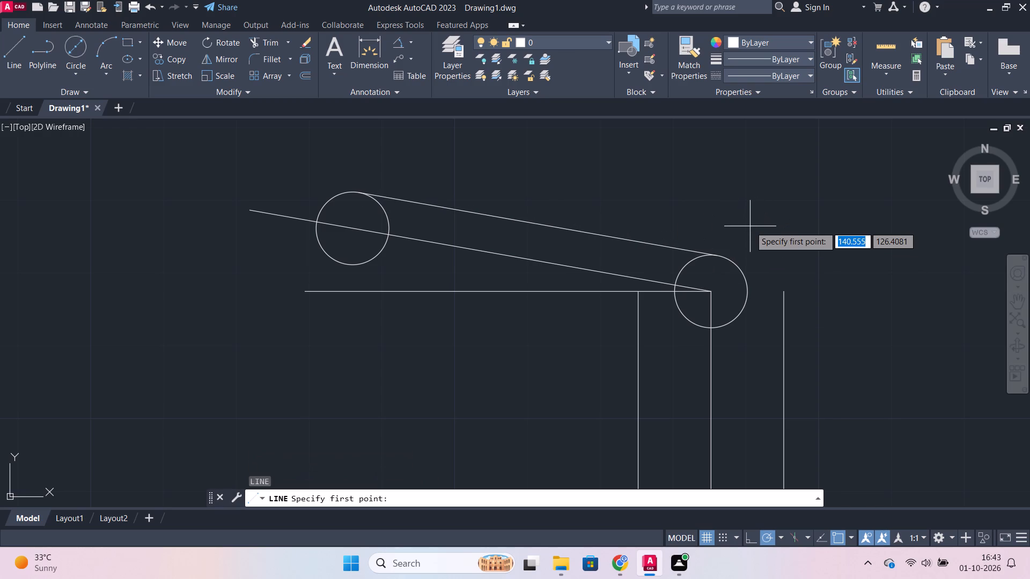
pyautogui.write('tan')
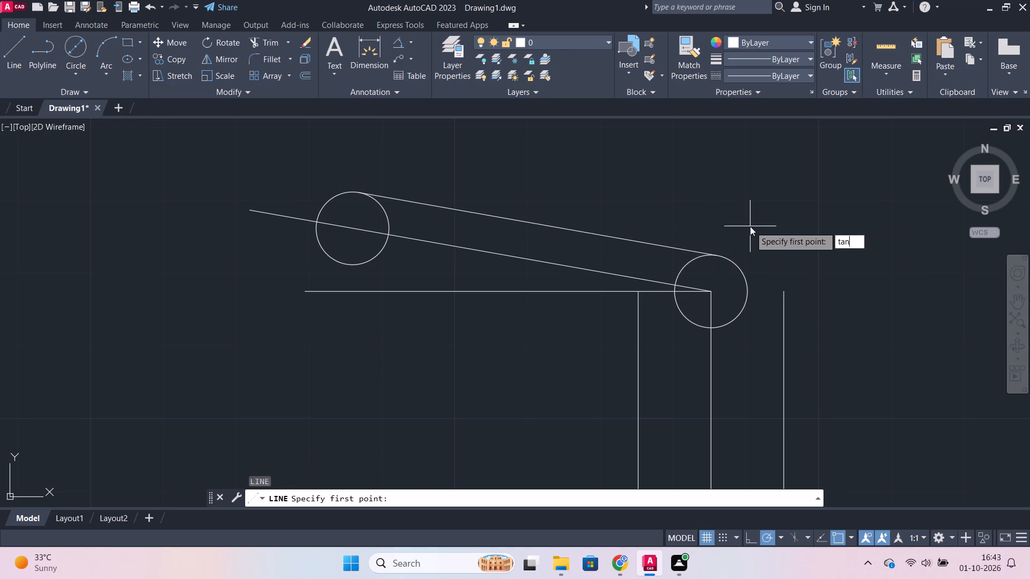
pyautogui.press('Return')
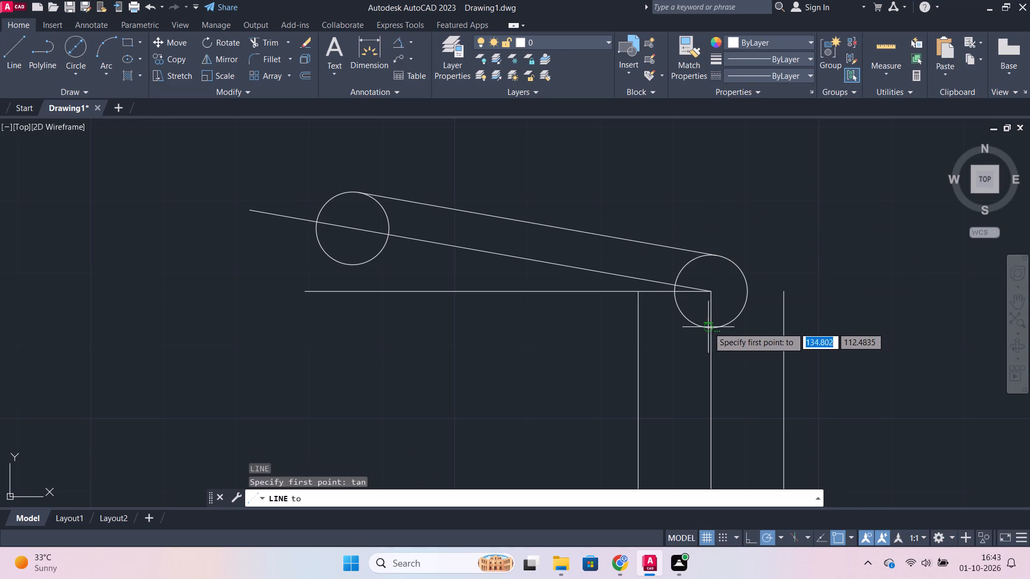
pyautogui.click(703, 327)
pyautogui.write('tan')
pyautogui.press('Return')
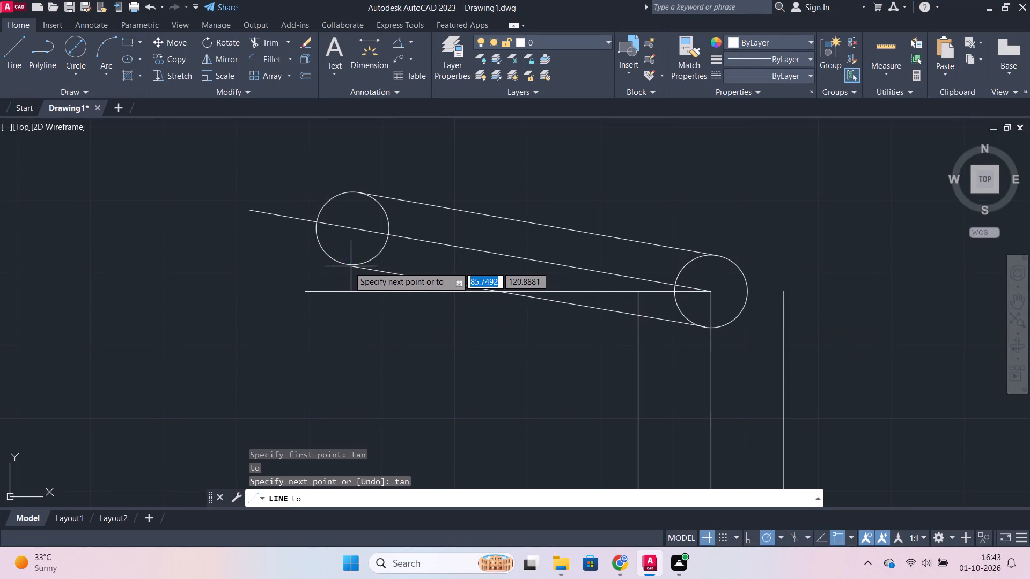
pyautogui.click(342, 266)
pyautogui.press('Escape')
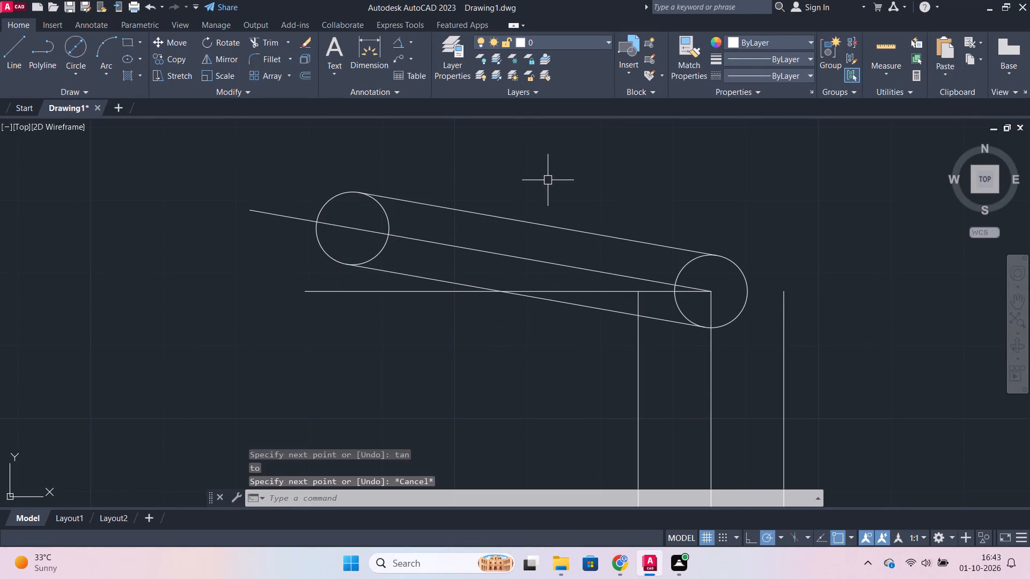
# Trim the inner arcs of both small circles between the tangent lines to form a rounded slot outline.
pyautogui.scroll(-1, 590, 191)
pyautogui.moveTo(643, 185); pyautogui.dragTo(579, 238, button='middle')
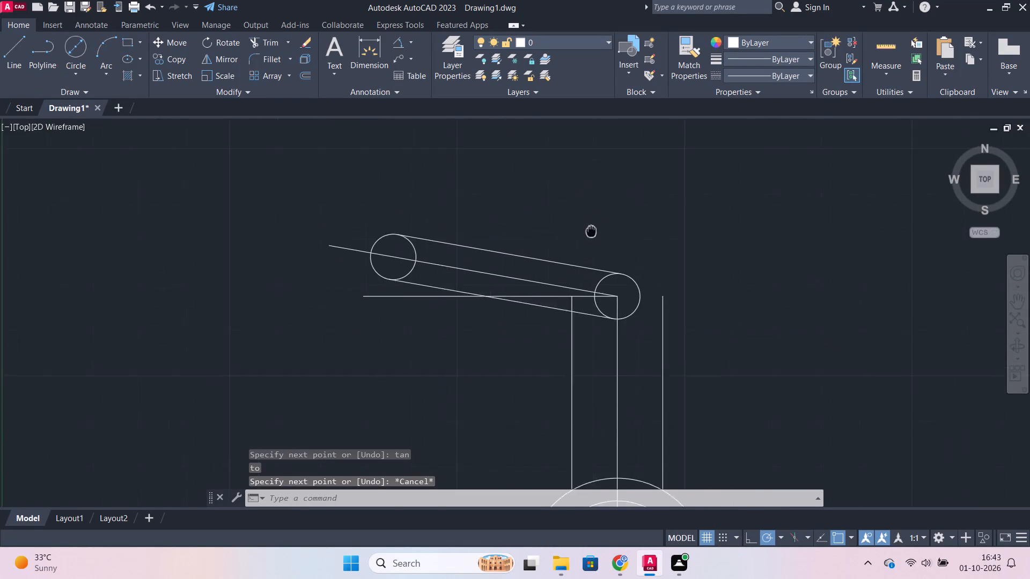
pyautogui.moveTo(579, 238); pyautogui.dragTo(574, 240, button='middle')
pyautogui.scroll(2, 621, 252)
pyautogui.scroll(-1, 674, 293)
pyautogui.moveTo(674, 293); pyautogui.dragTo(659, 292, button='middle')
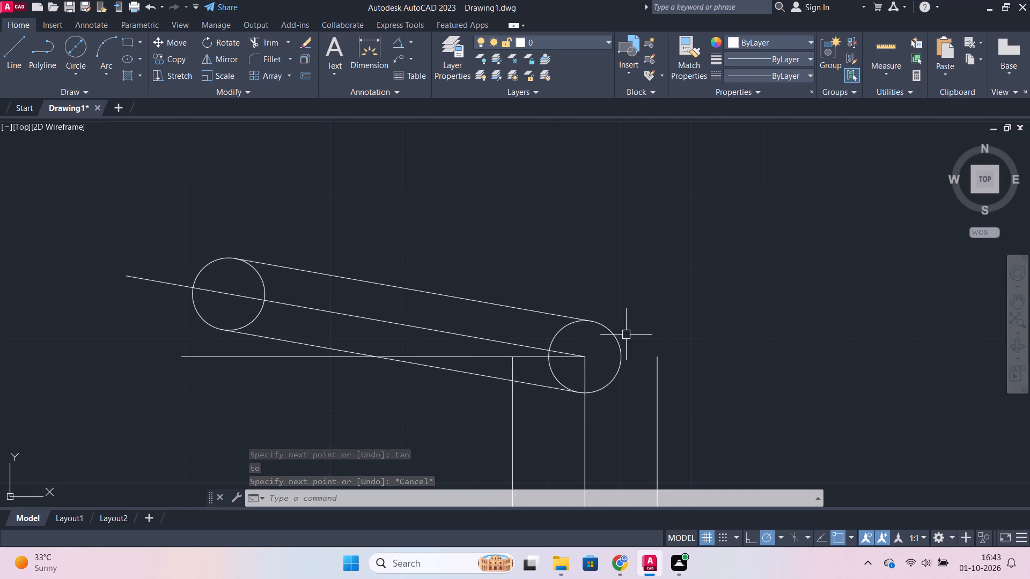
pyautogui.click(611, 337)
pyautogui.press('Escape')
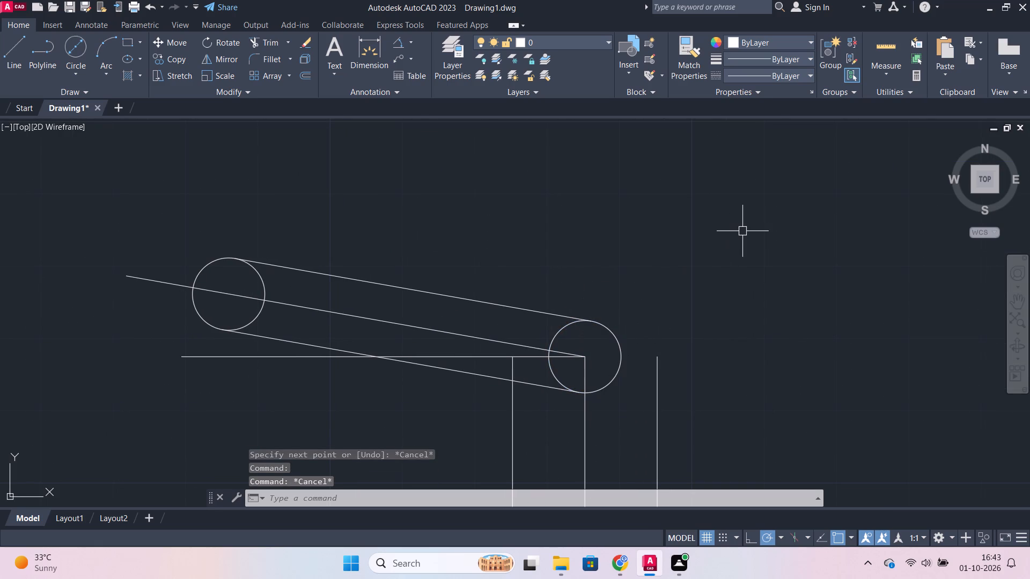
pyautogui.write('tr')
pyautogui.press('Return')
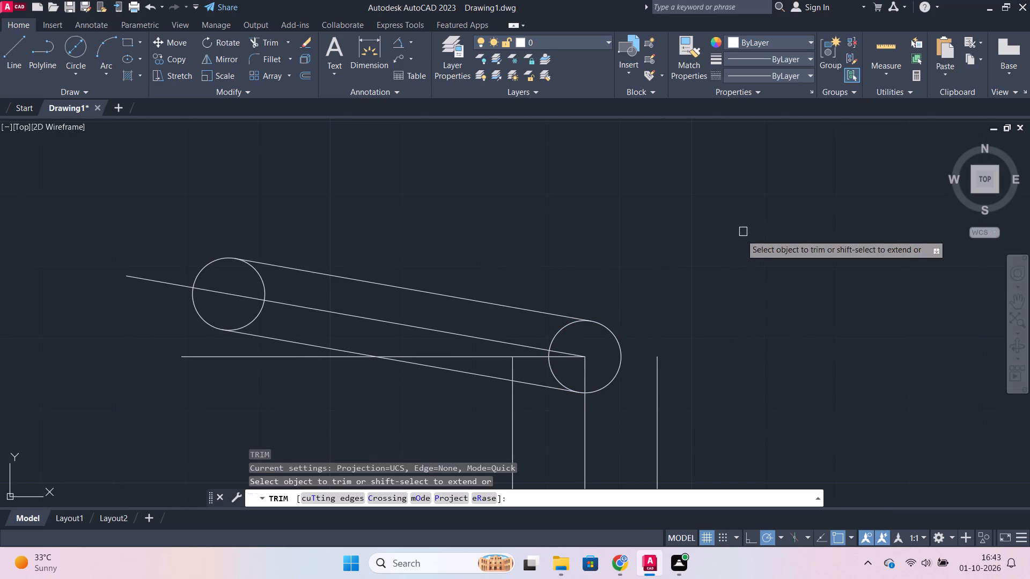
pyautogui.click(551, 341)
pyautogui.click(553, 378)
pyautogui.scroll(2, 554, 368)
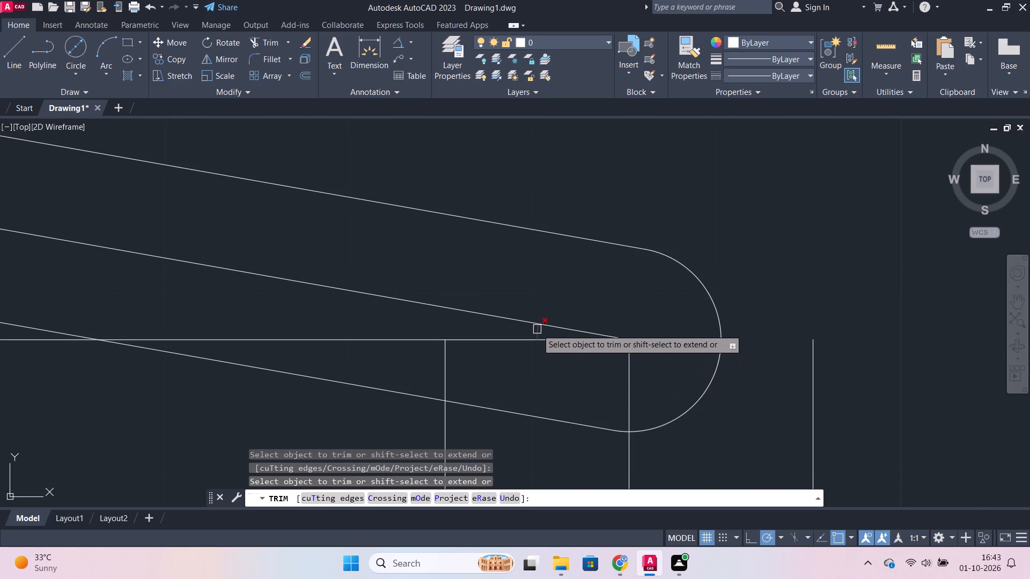
pyautogui.click(537, 329)
pyautogui.scroll(-3, 516, 329)
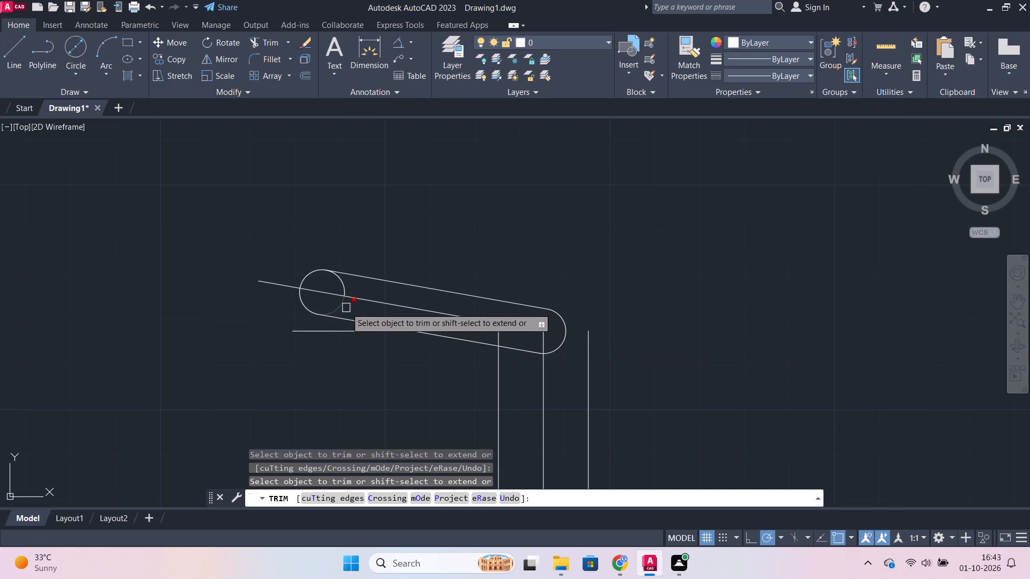
pyautogui.click(346, 308)
pyautogui.click(344, 288)
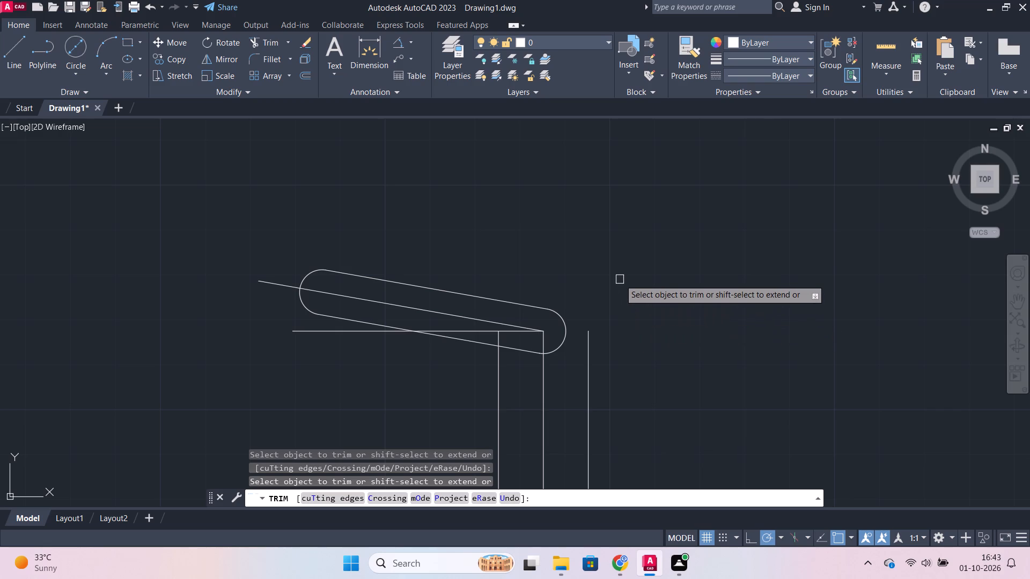
pyautogui.scroll(-1, 620, 279)
pyautogui.moveTo(620, 279); pyautogui.dragTo(626, 238, button='middle')
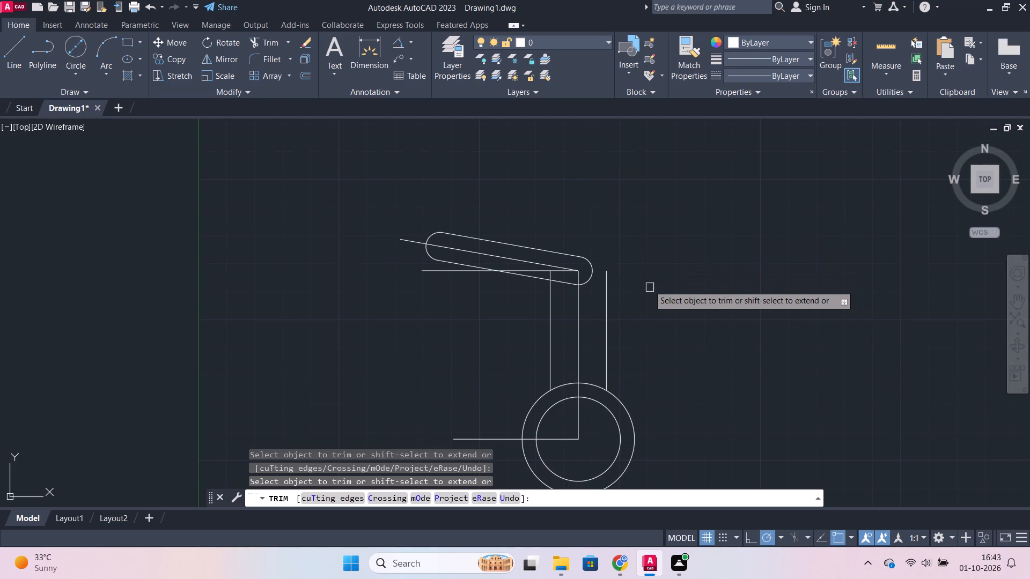
pyautogui.scroll(1, 644, 274)
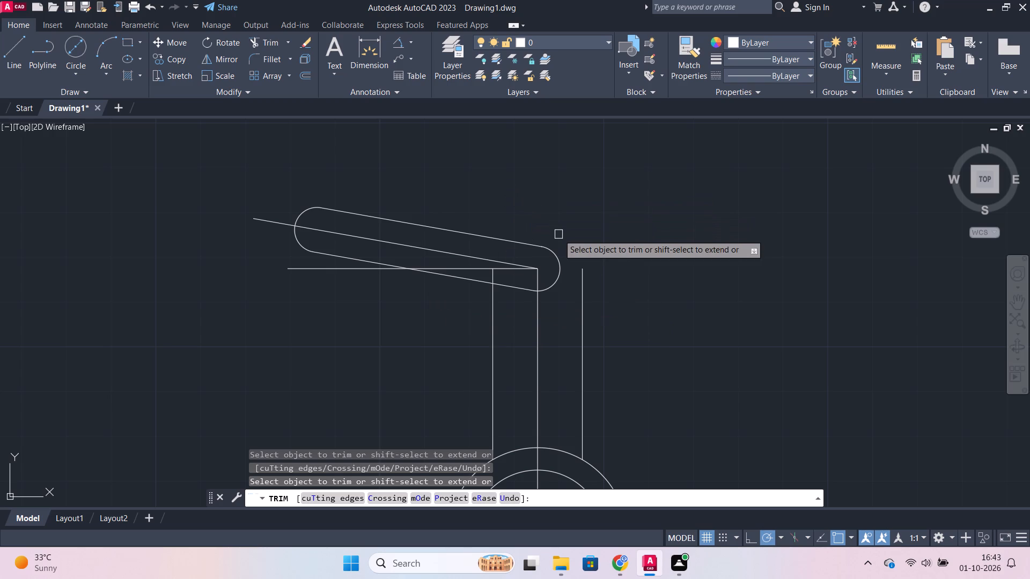
pyautogui.moveTo(562, 228); pyautogui.dragTo(564, 263, button='middle')
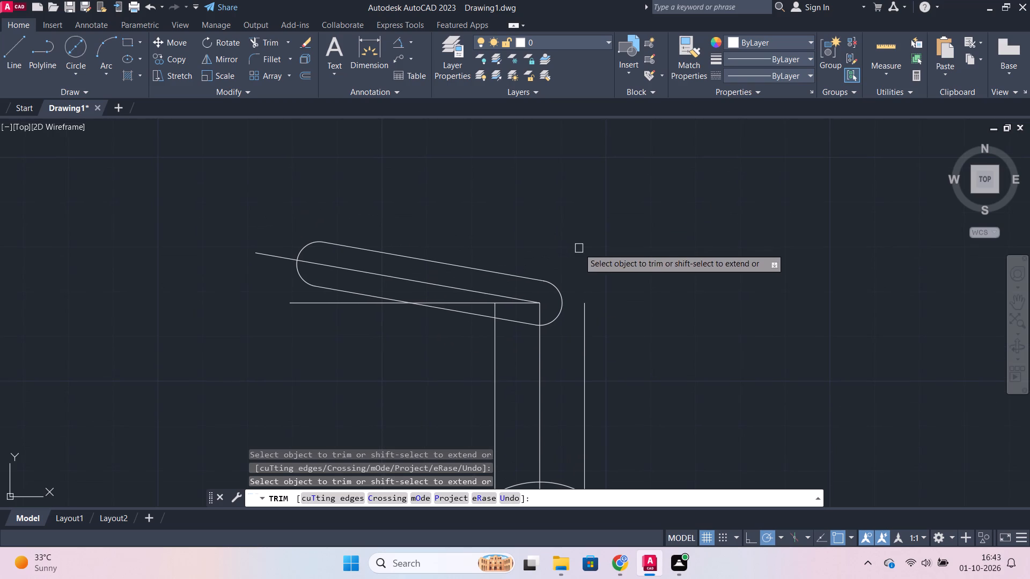
pyautogui.press('Escape')
# Join the two end arcs and two tangent lines of the sloped slot into one polyline.
pyautogui.click(565, 296)
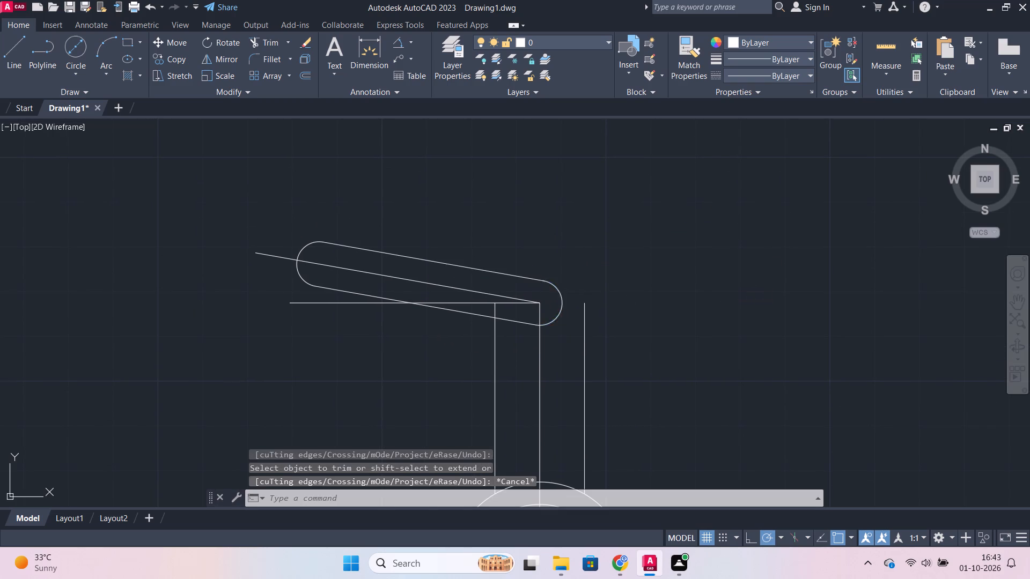
pyautogui.click(519, 279)
pyautogui.click(309, 247)
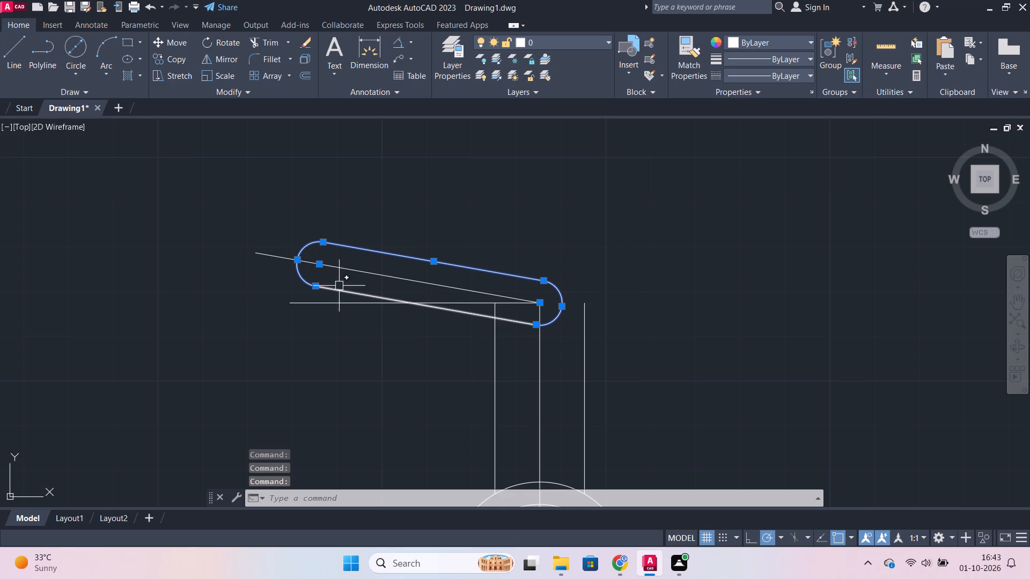
pyautogui.click(339, 286)
pyautogui.press('j')
pyautogui.press('Return')
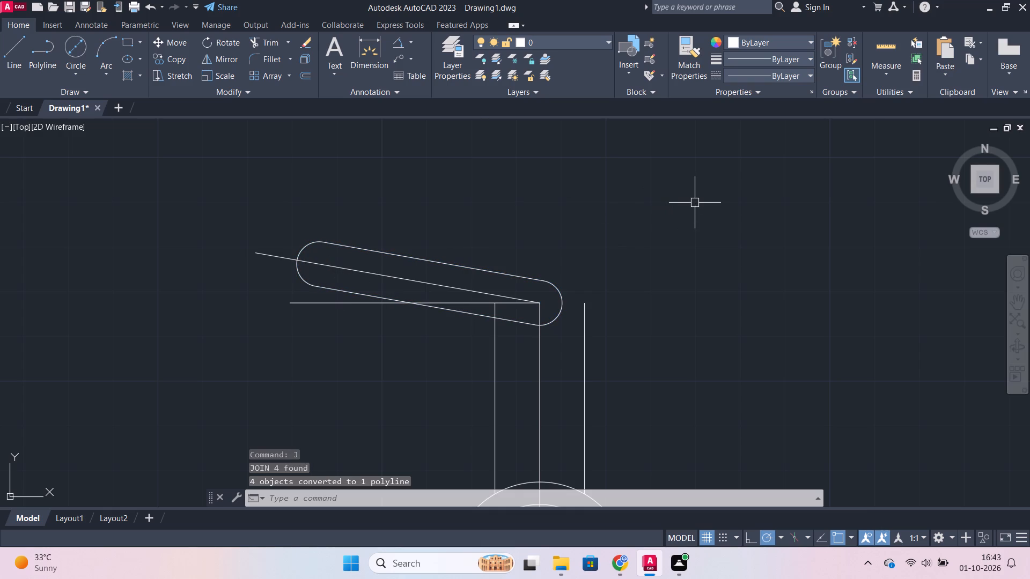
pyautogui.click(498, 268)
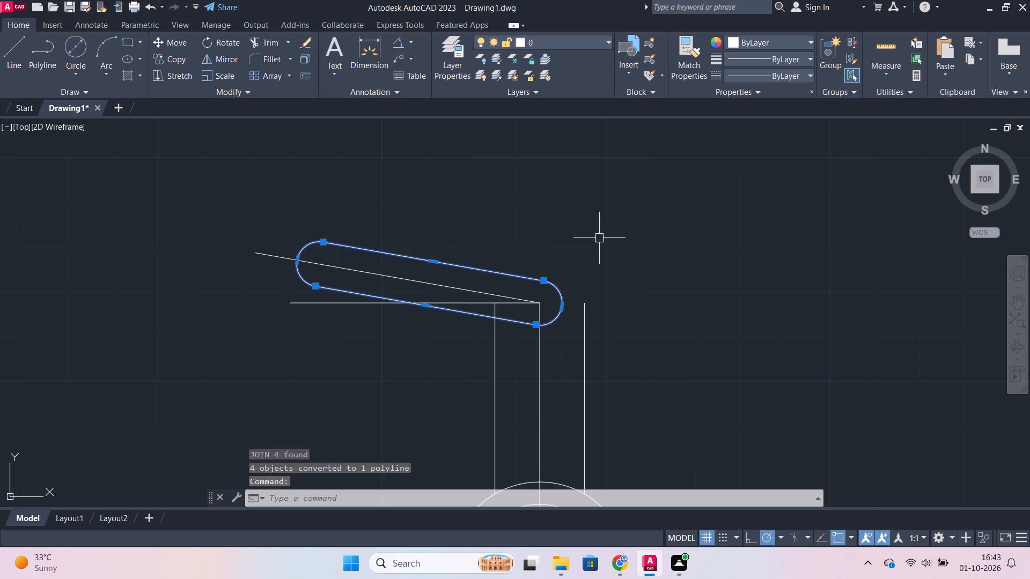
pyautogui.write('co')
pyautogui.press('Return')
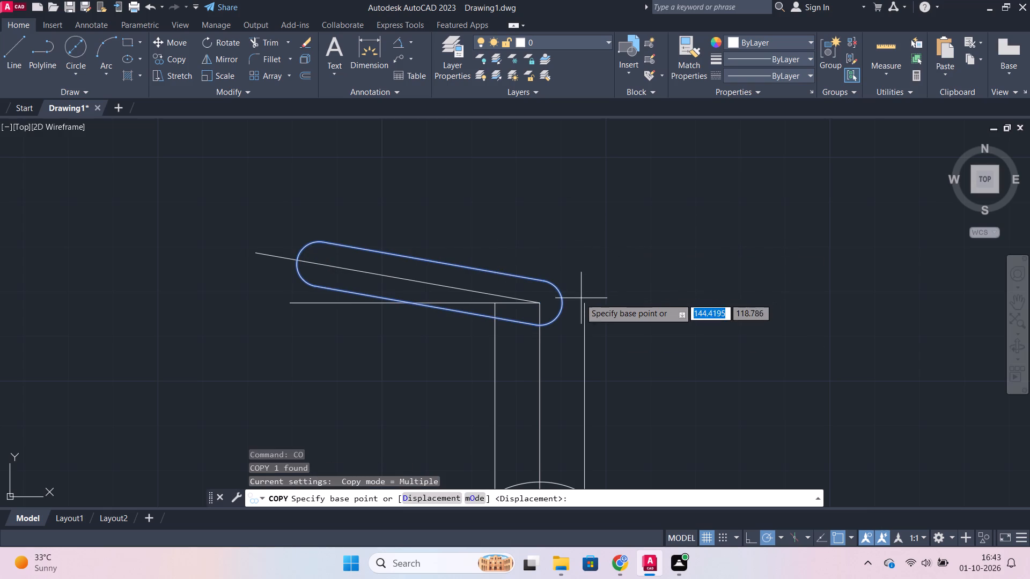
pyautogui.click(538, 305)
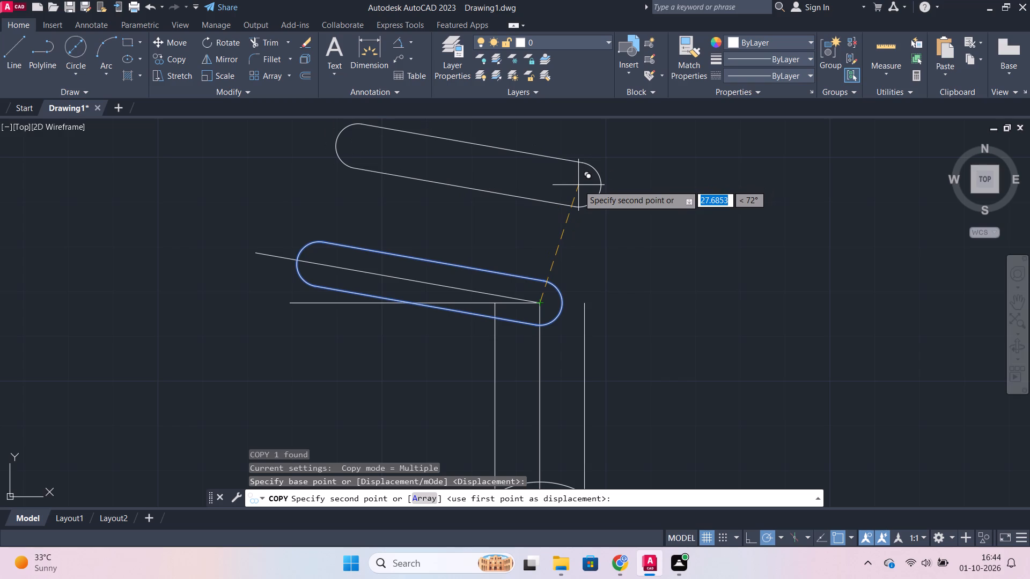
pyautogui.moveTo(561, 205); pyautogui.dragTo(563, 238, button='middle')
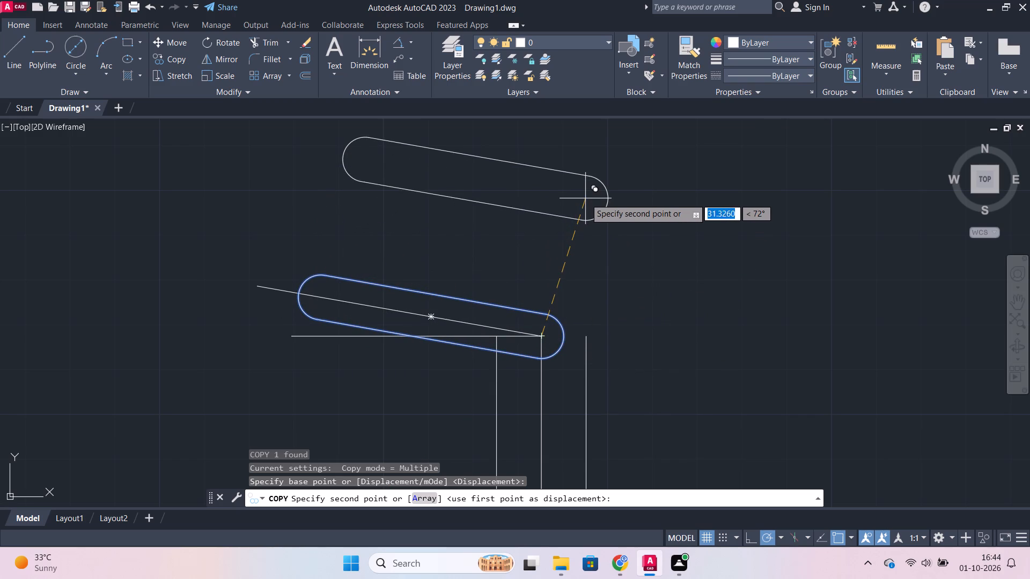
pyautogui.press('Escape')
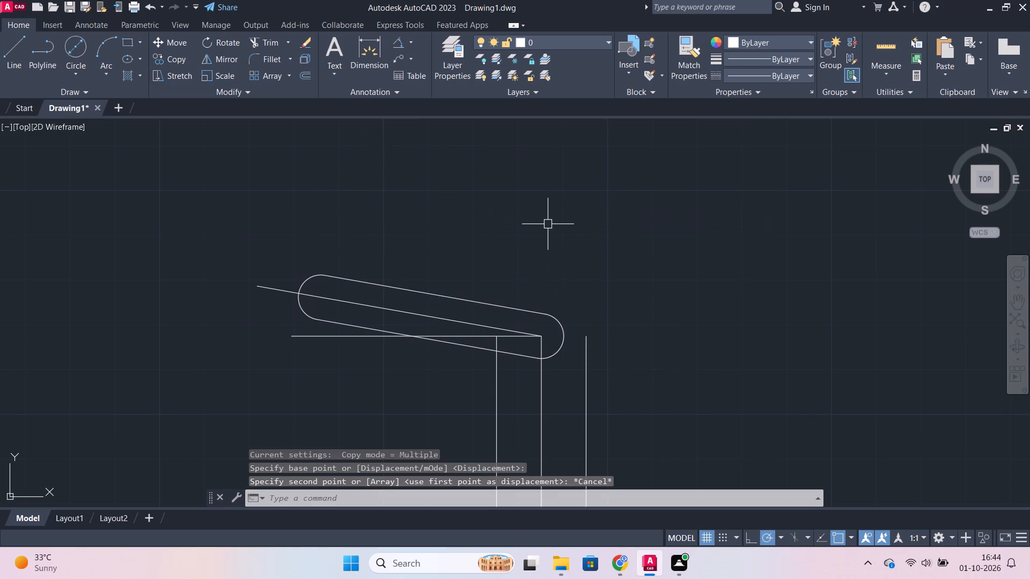
# Draw a circle of radius 10 concentric with each of the two end arcs of the sloped slot.
pyautogui.press('c')
pyautogui.press('Return')
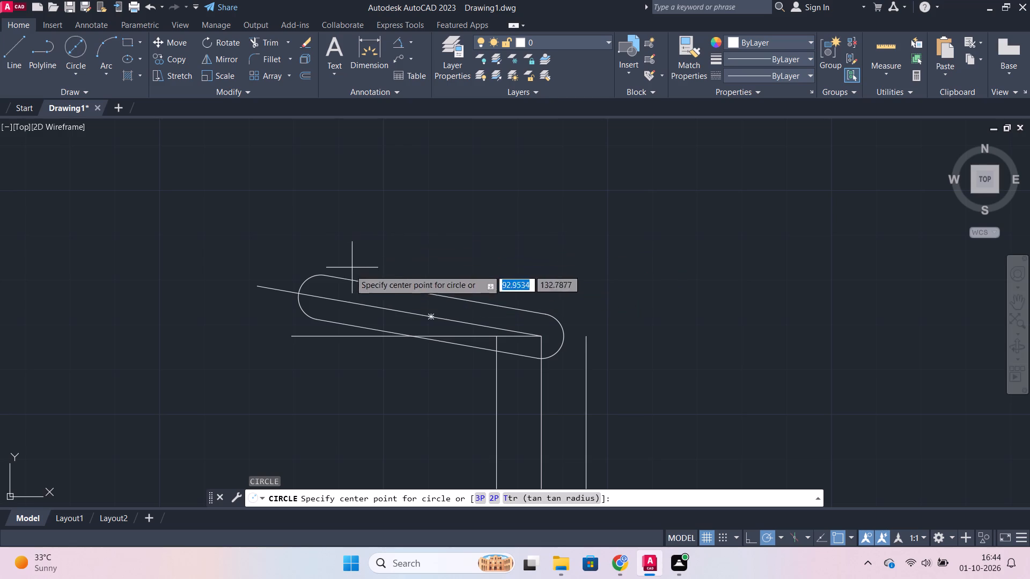
pyautogui.click(318, 299)
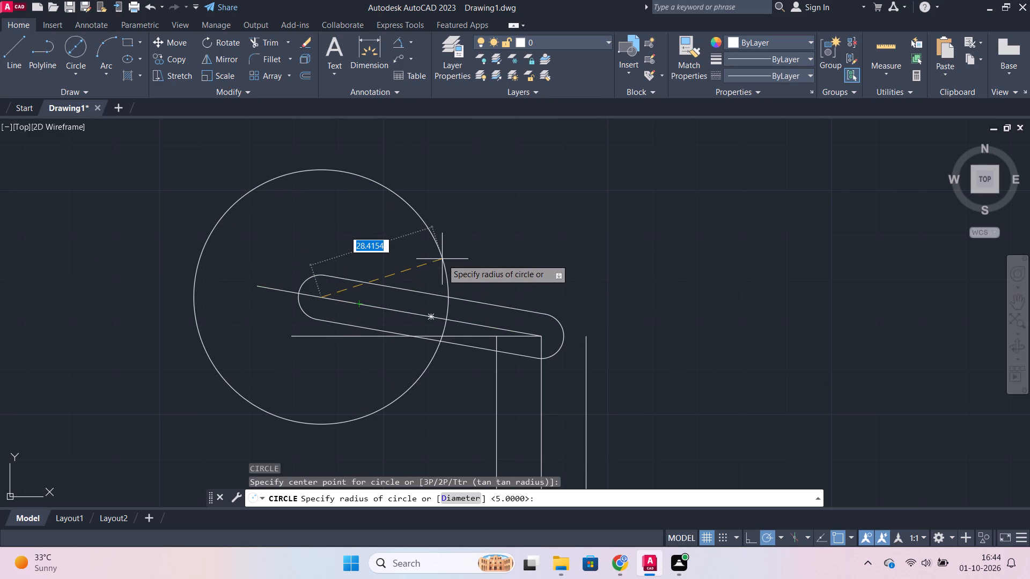
pyautogui.write('10')
pyautogui.press('Return')
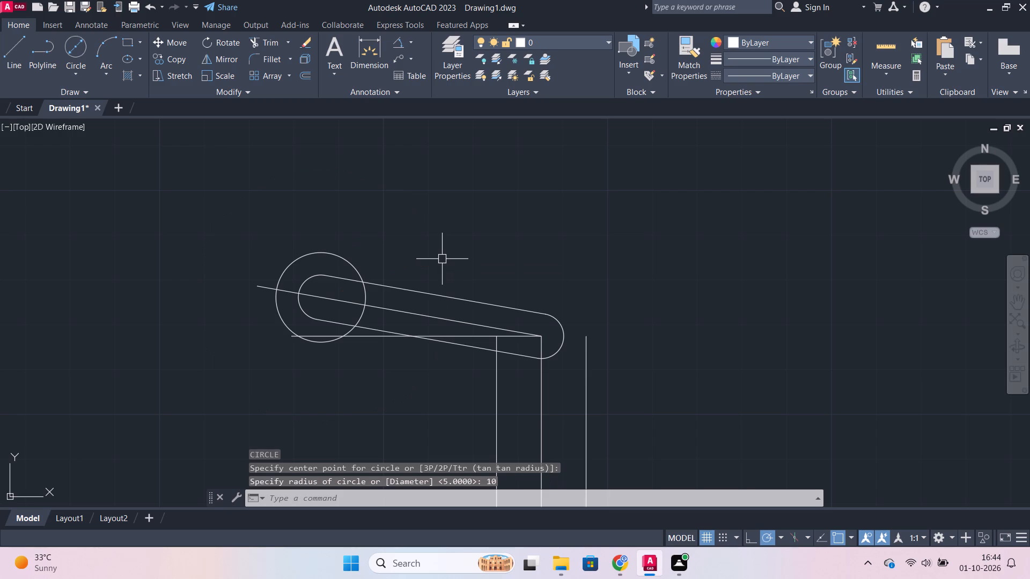
pyautogui.press('space')
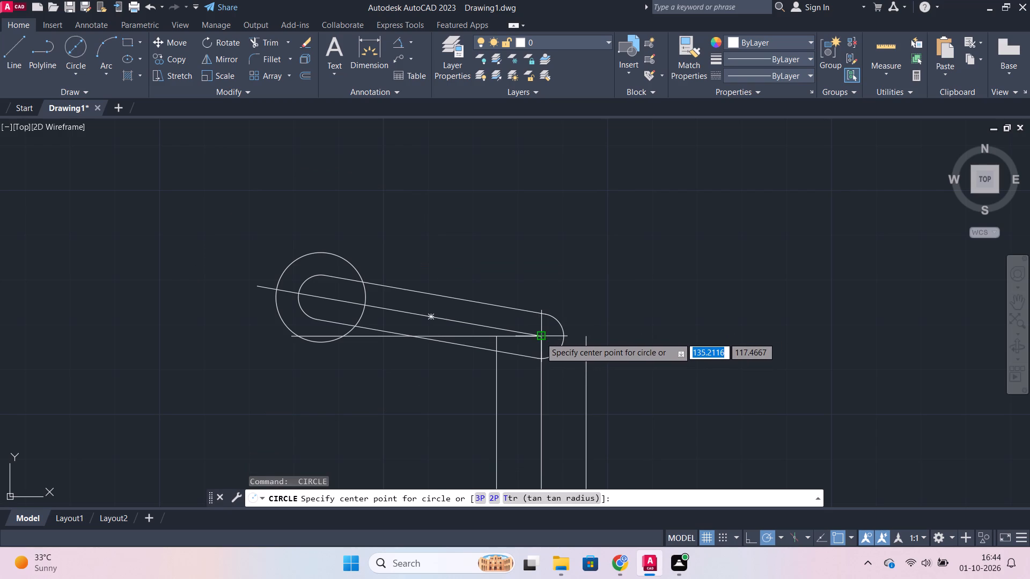
pyautogui.click(540, 337)
pyautogui.write('10')
pyautogui.press('Return')
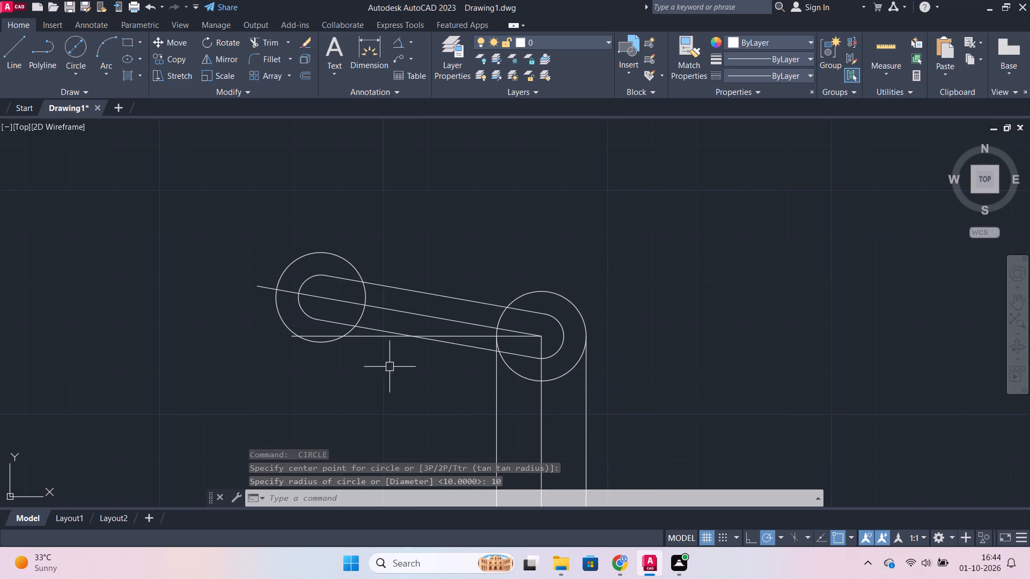
# Erase the horizontal reference line that runs from the top of the vertical arm's centreline.
pyautogui.click(366, 338)
pyautogui.press('e')
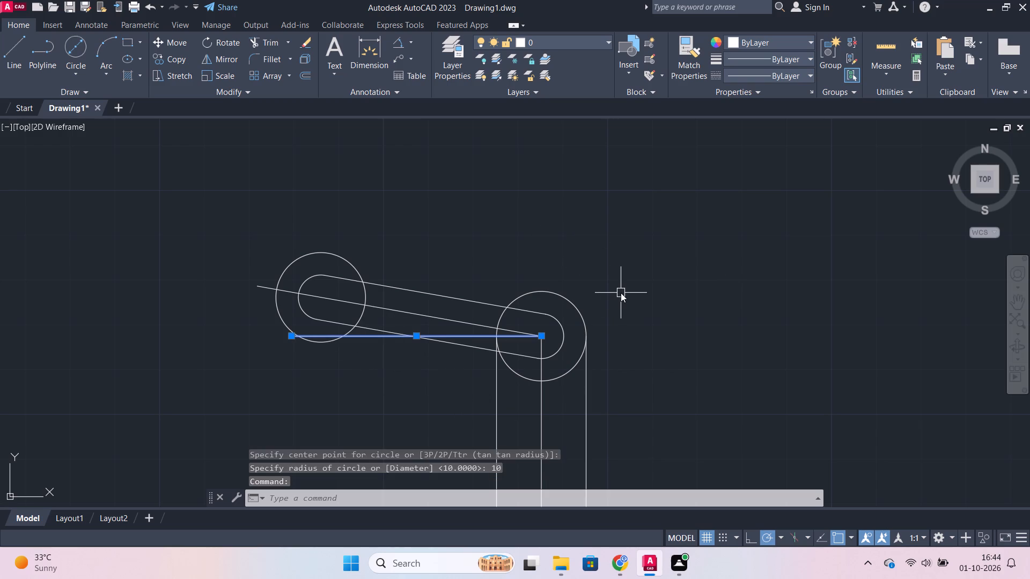
pyautogui.press('Return')
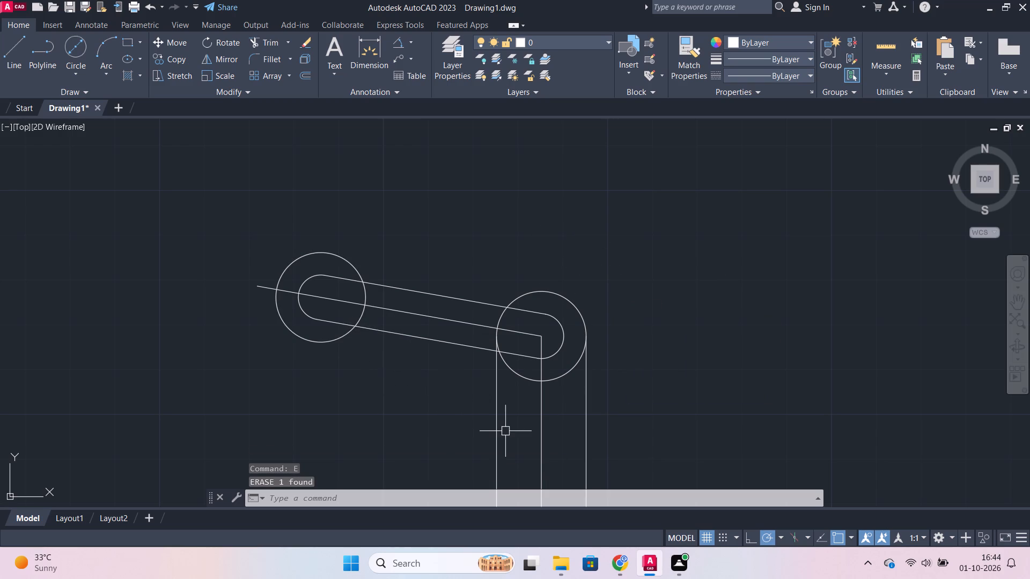
# Draw a line tangent to the lower sides of the two radius 10 circles around the slot ends.
pyautogui.press('l')
pyautogui.press('Return')
pyautogui.write('tan')
pyautogui.press('Return')
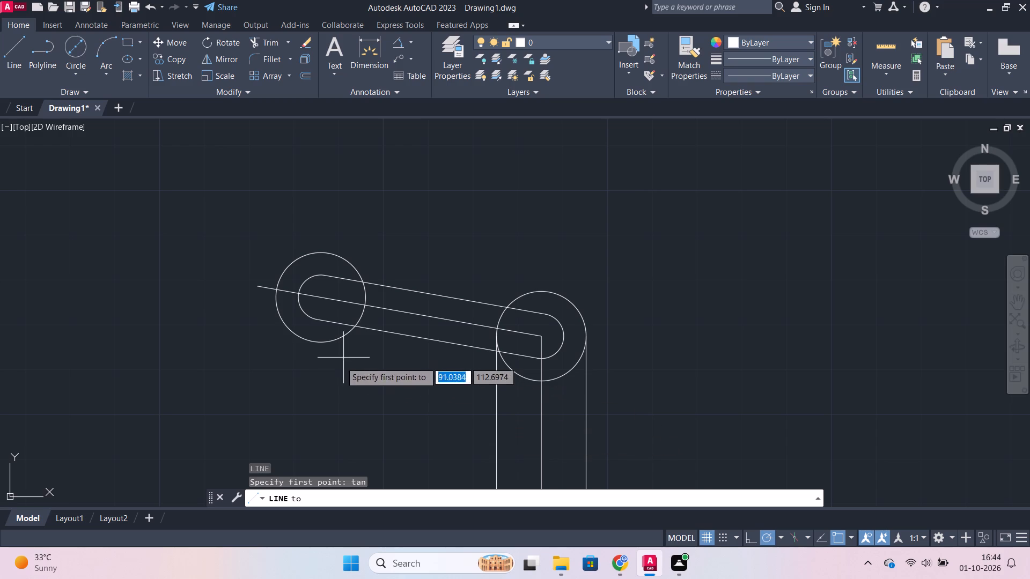
pyautogui.click(288, 331)
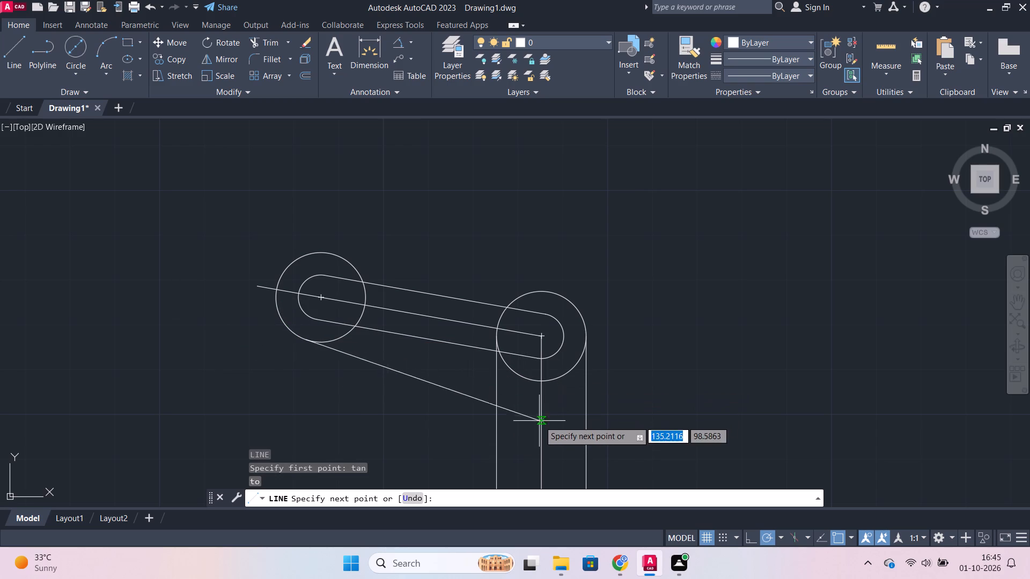
pyautogui.press('t')
pyautogui.write('an')
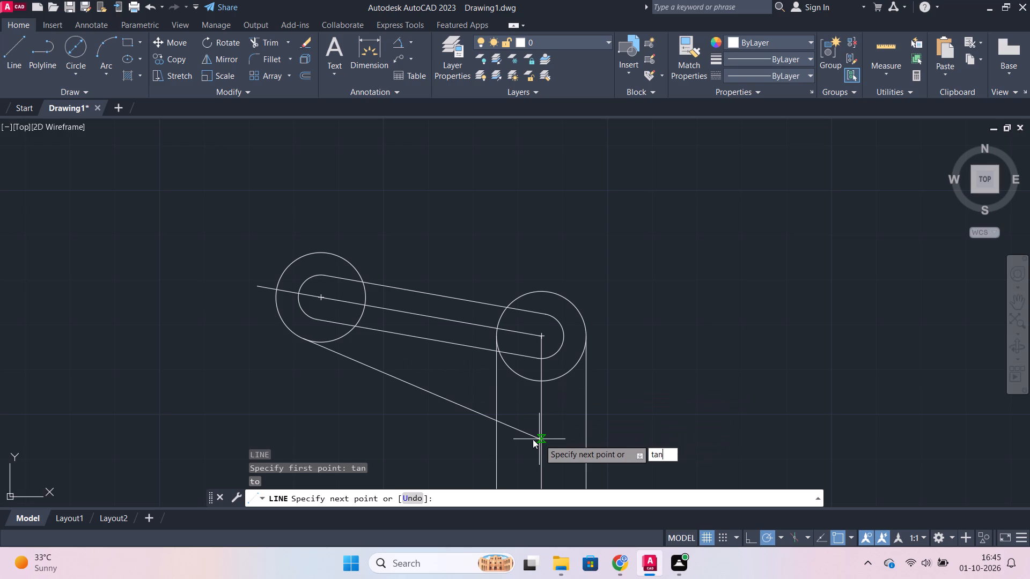
pyautogui.press('Return')
pyautogui.click(524, 376)
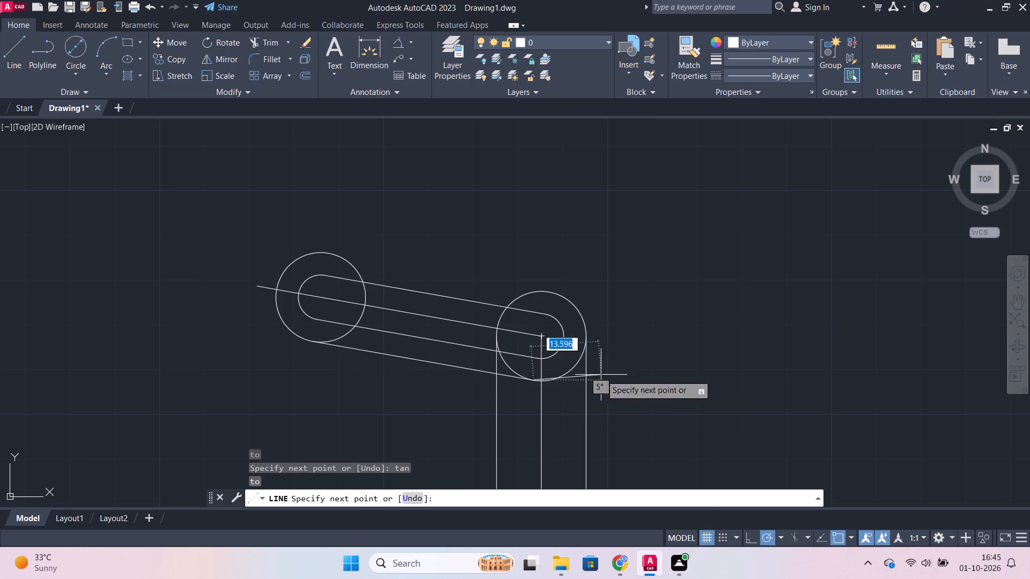
pyautogui.press('Escape')
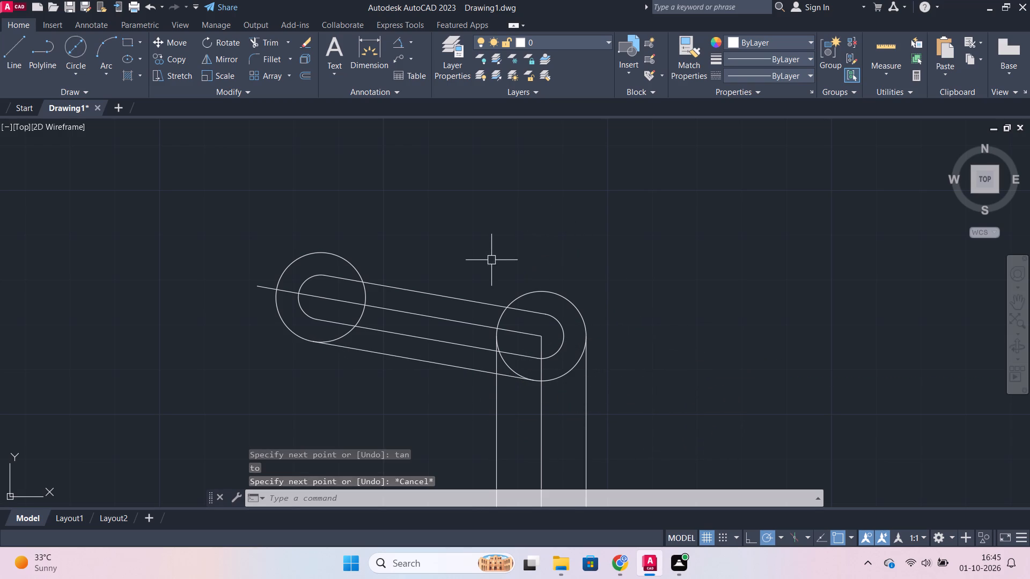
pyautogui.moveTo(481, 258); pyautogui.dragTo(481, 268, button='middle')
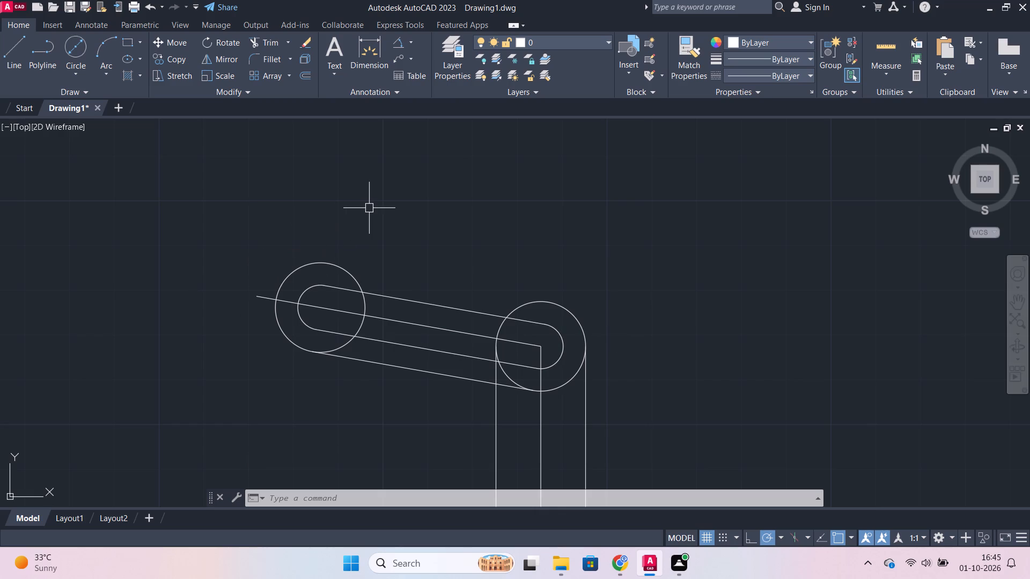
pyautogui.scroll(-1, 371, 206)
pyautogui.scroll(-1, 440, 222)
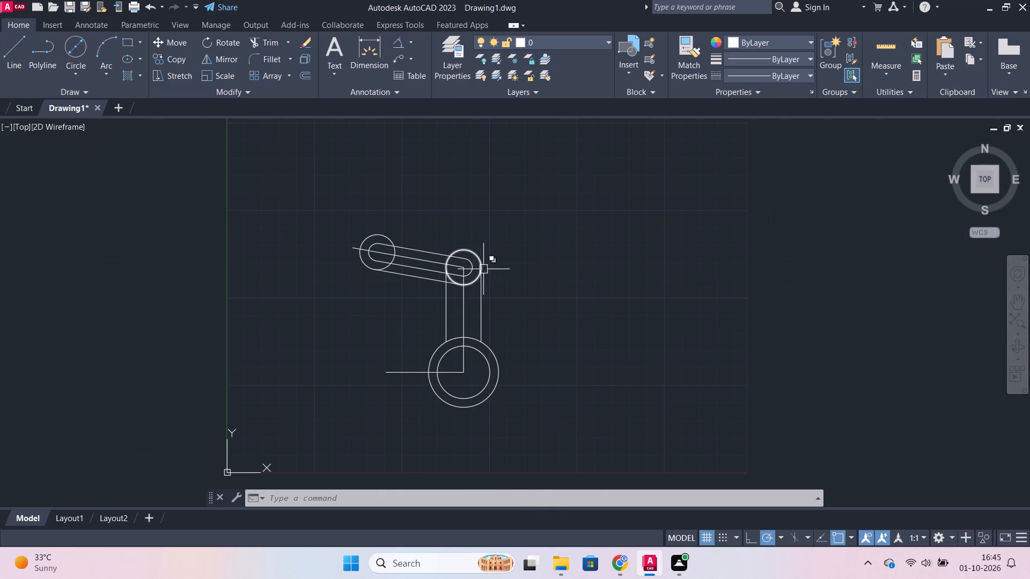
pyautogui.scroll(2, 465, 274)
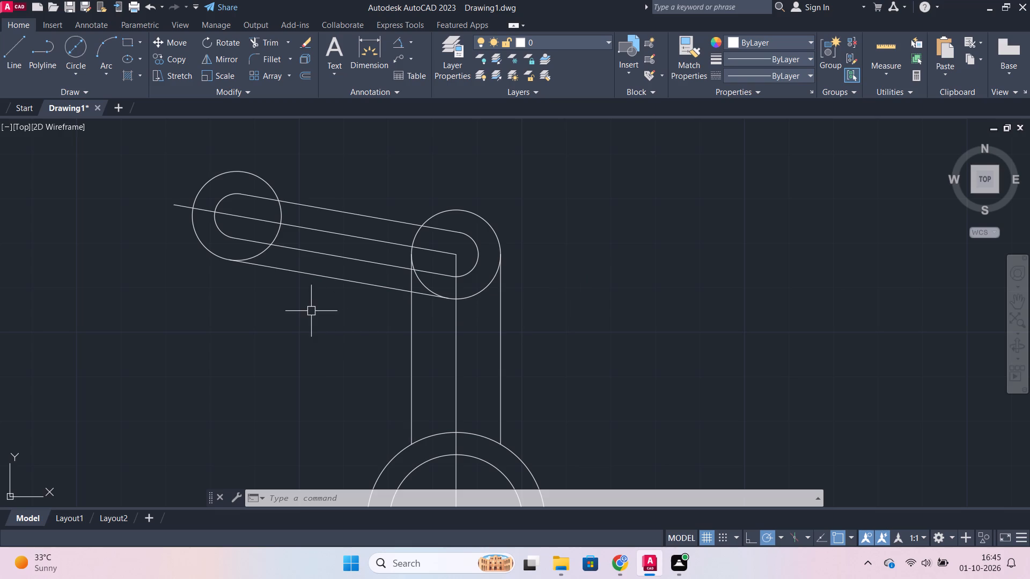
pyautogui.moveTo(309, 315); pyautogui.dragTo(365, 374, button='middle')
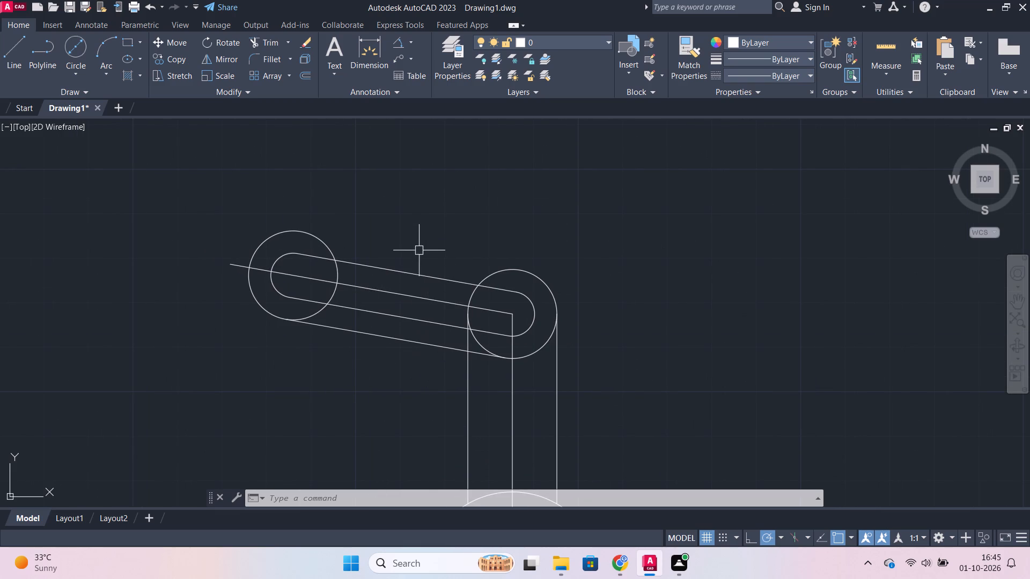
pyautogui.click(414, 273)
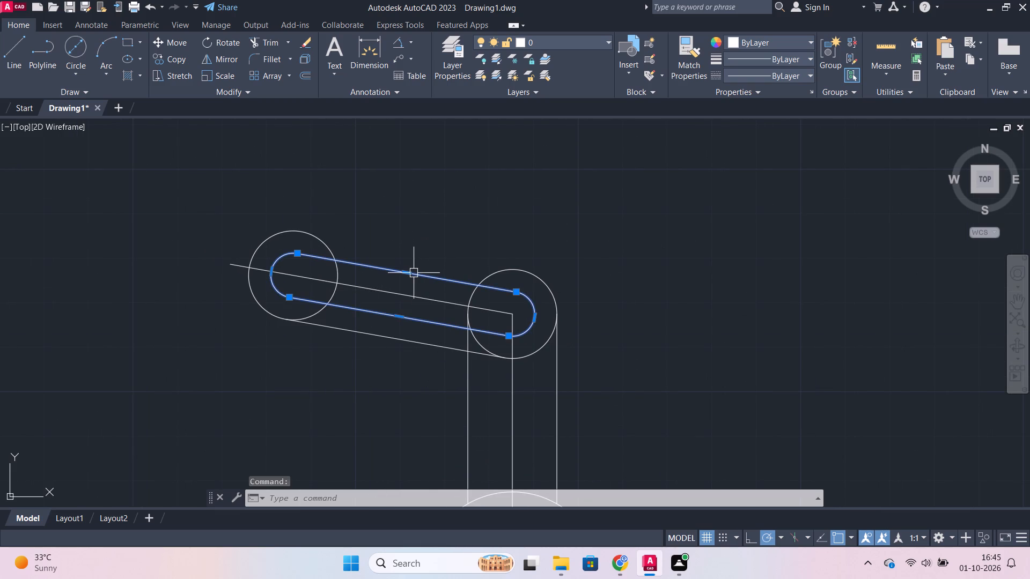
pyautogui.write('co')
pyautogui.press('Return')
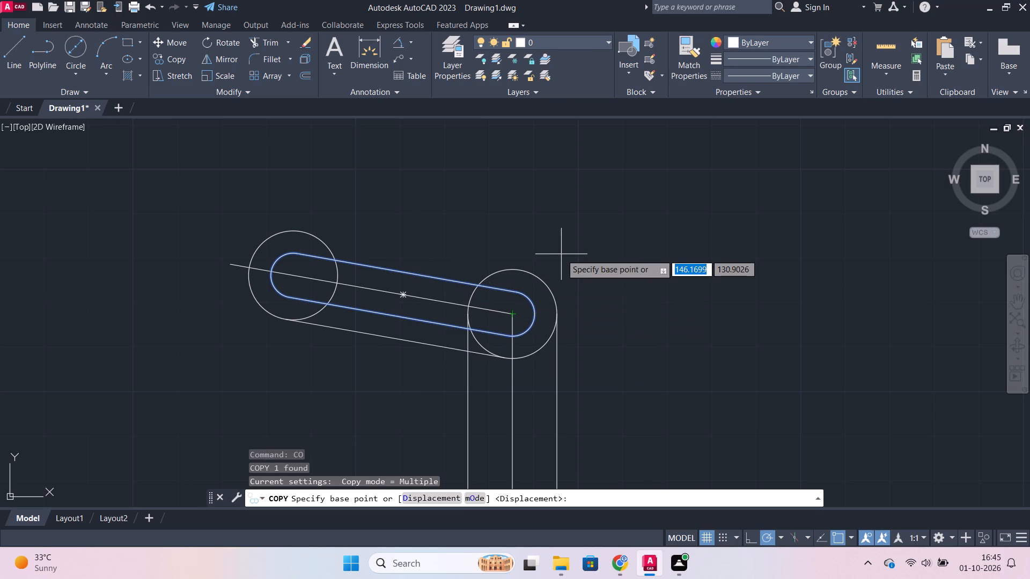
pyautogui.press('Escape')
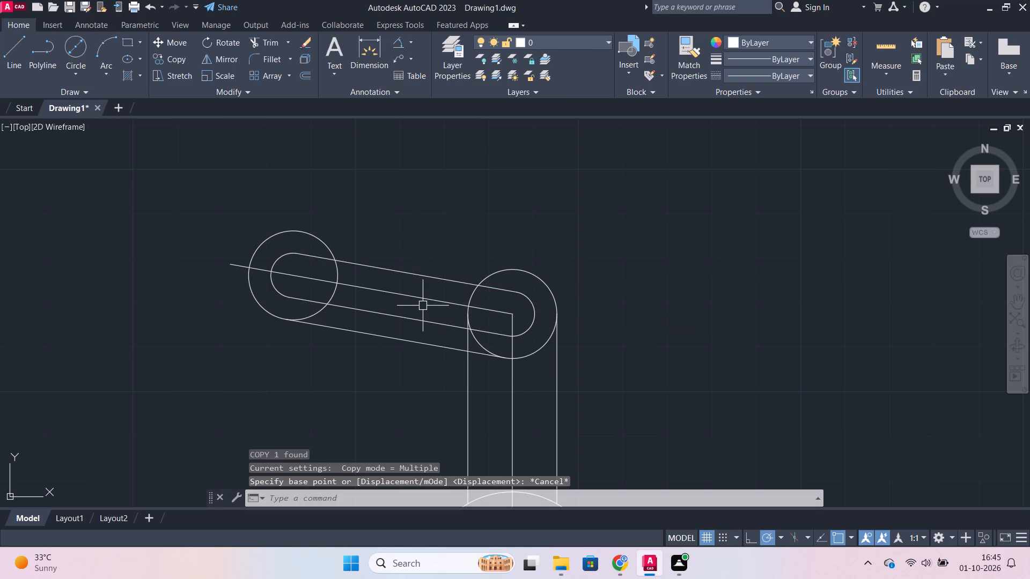
# Copy the slot's sloped centreline 20 units vertically upward, using its midpoint as the base point.
pyautogui.click(423, 301)
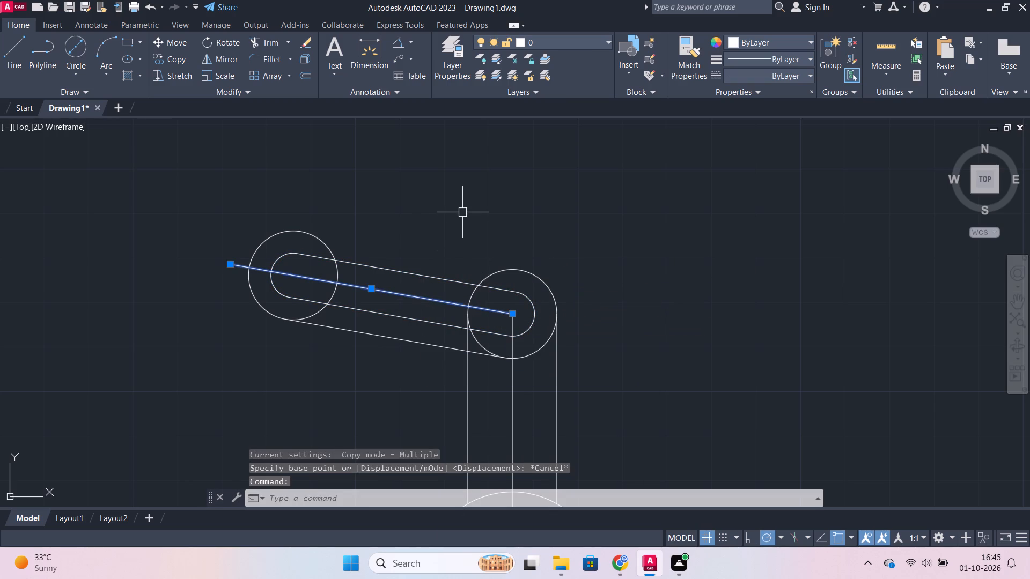
pyautogui.write('co')
pyautogui.press('Return')
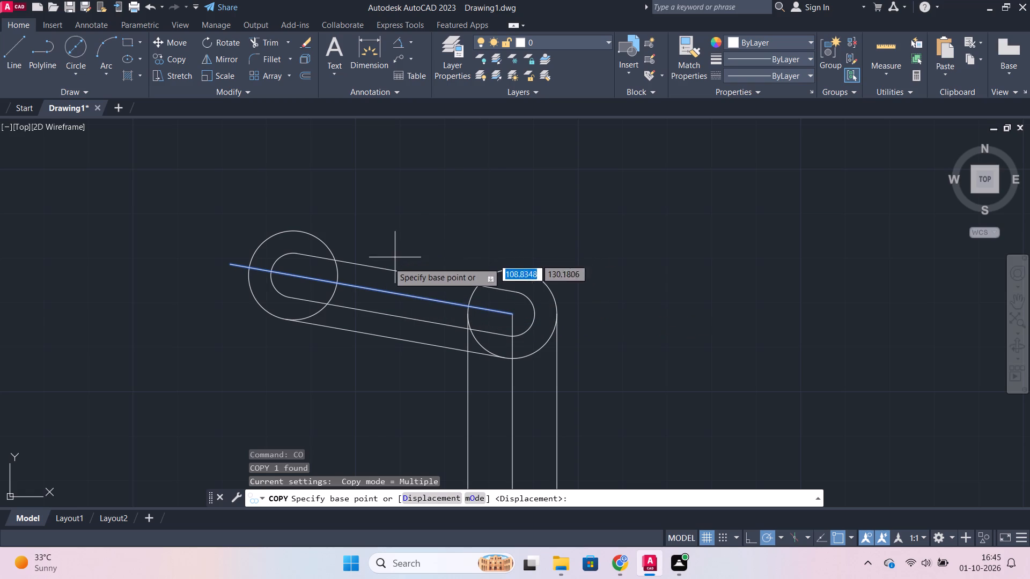
pyautogui.click(369, 287)
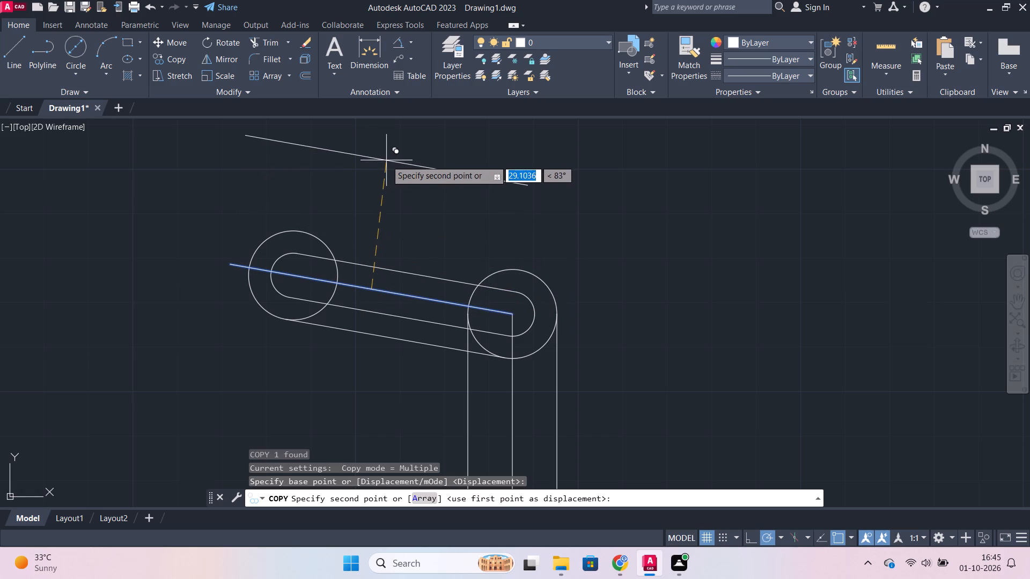
pyautogui.moveTo(401, 158); pyautogui.dragTo(390, 214, button='middle')
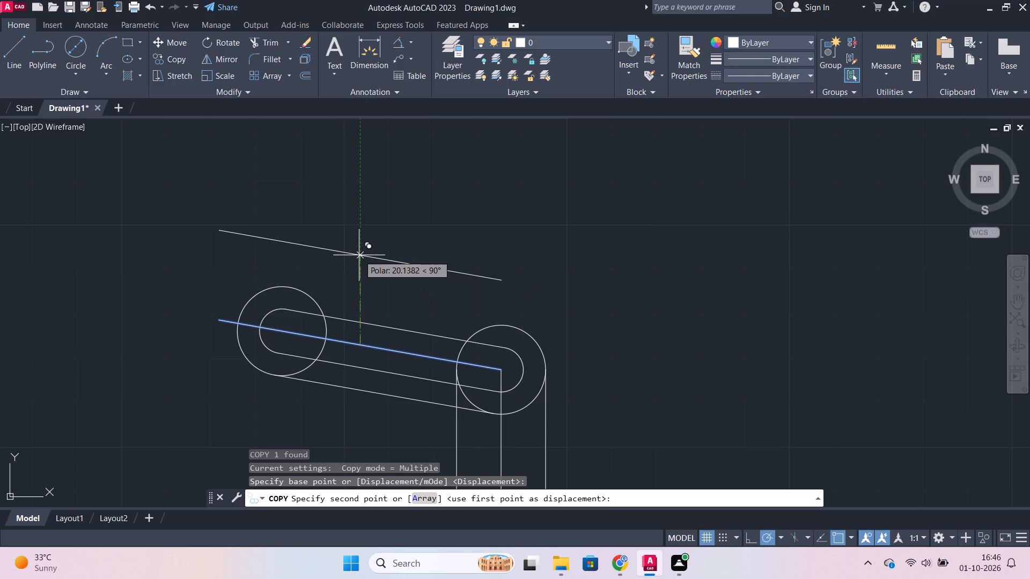
pyautogui.write('20')
pyautogui.press('Return')
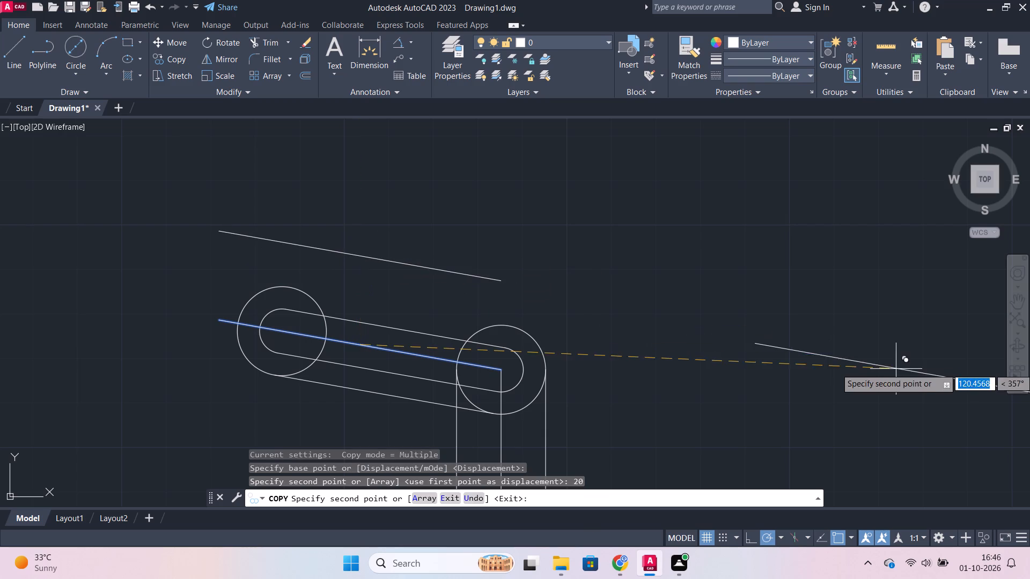
pyautogui.press('Escape')
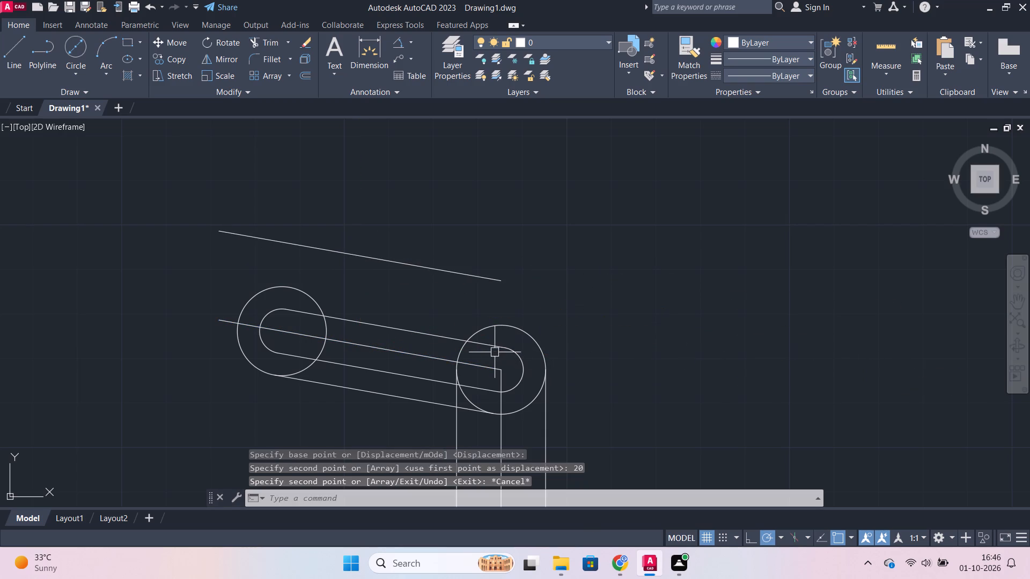
# Copy the slot outline from the lower sloped centreline's endpoint at the vertical arm to the matching endpoint of the upper centreline.
pyautogui.click(494, 350)
pyautogui.write('co')
pyautogui.press('Return')
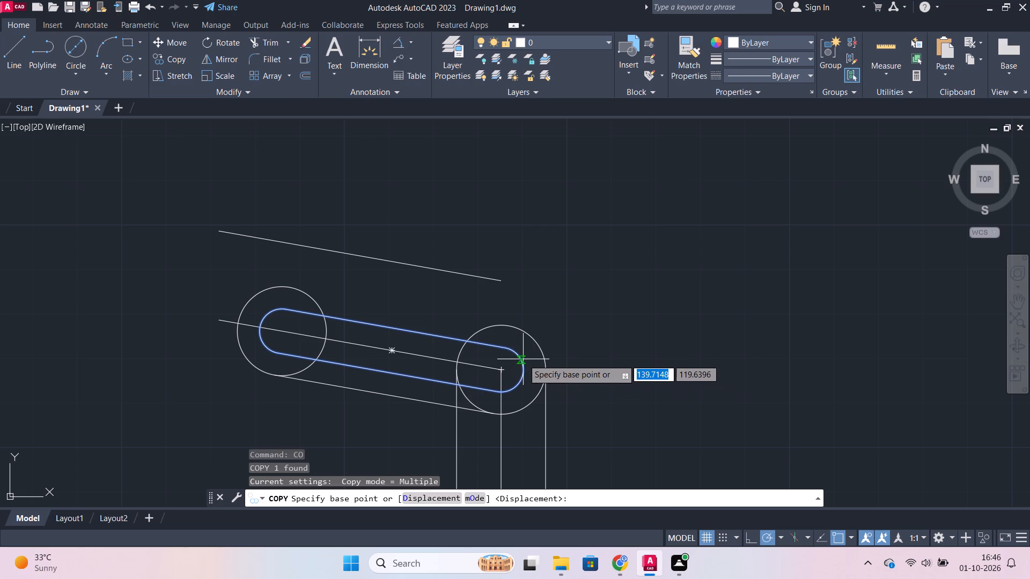
pyautogui.click(501, 370)
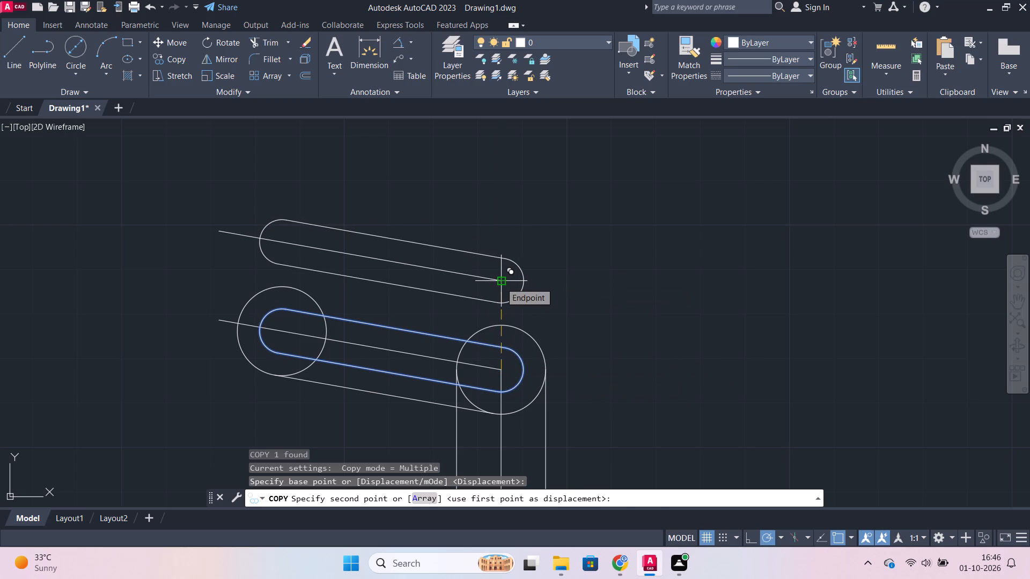
pyautogui.click(501, 283)
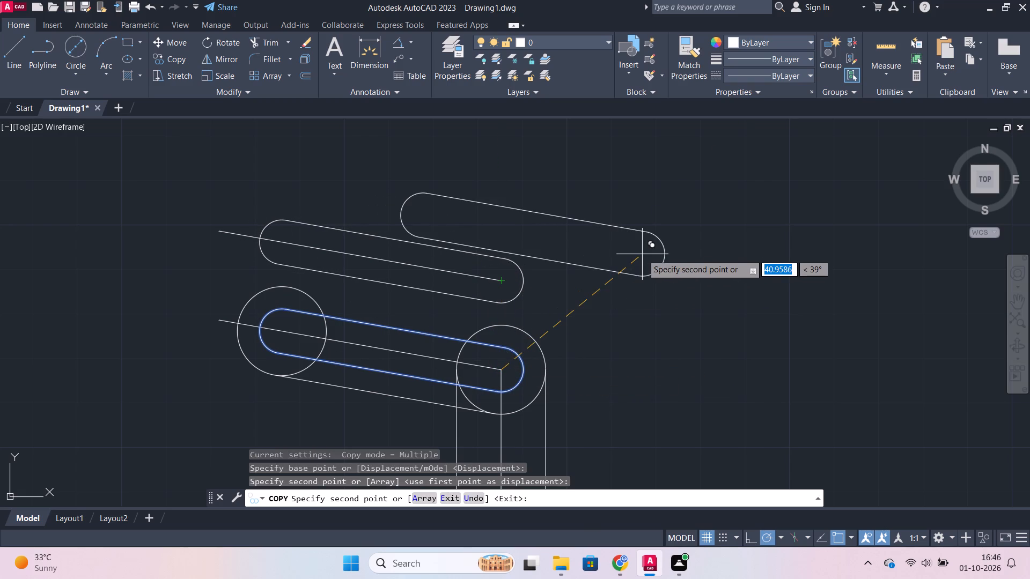
pyautogui.press('Escape')
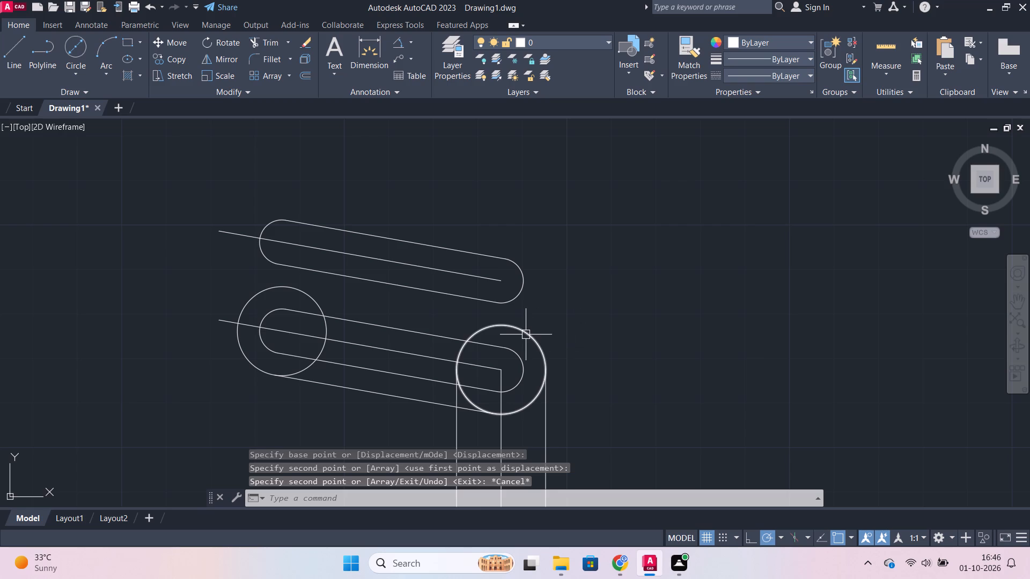
# Copy the radius 10 circle at the vertical arm's top from its centre to the upper sloped centreline's endpoint.
pyautogui.click(525, 335)
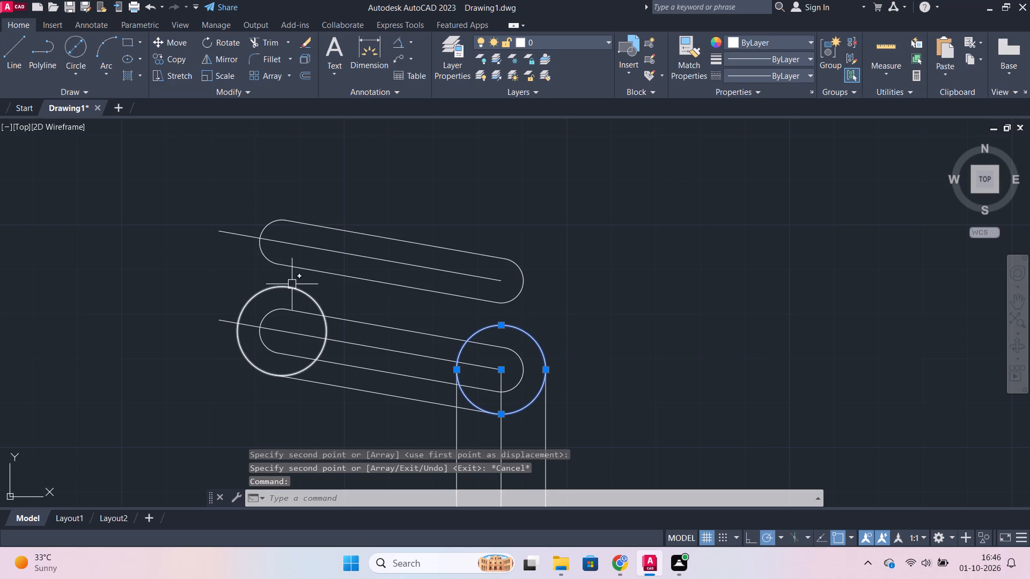
pyautogui.write('co')
pyautogui.press('Return')
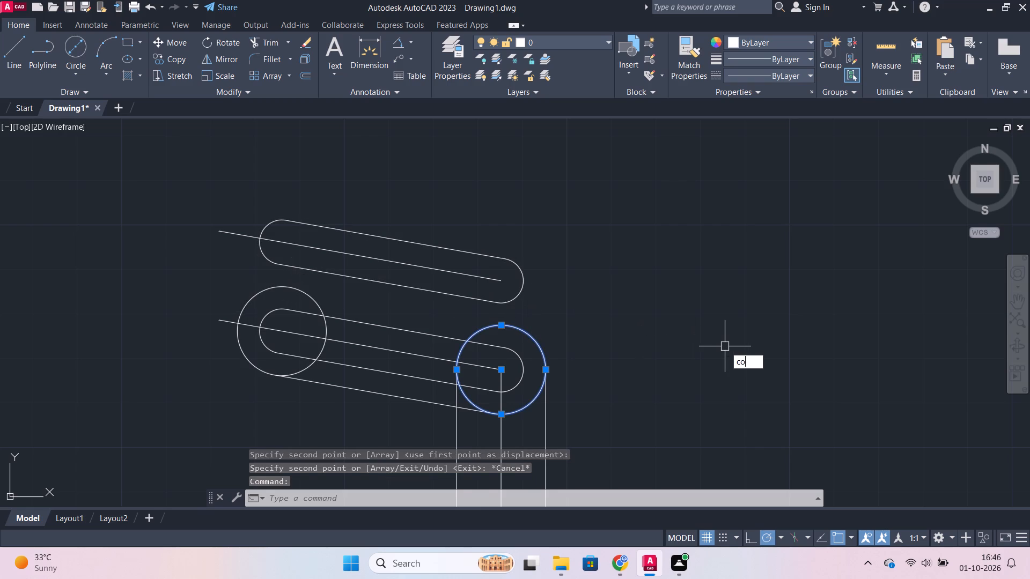
pyautogui.click(503, 369)
pyautogui.click(503, 284)
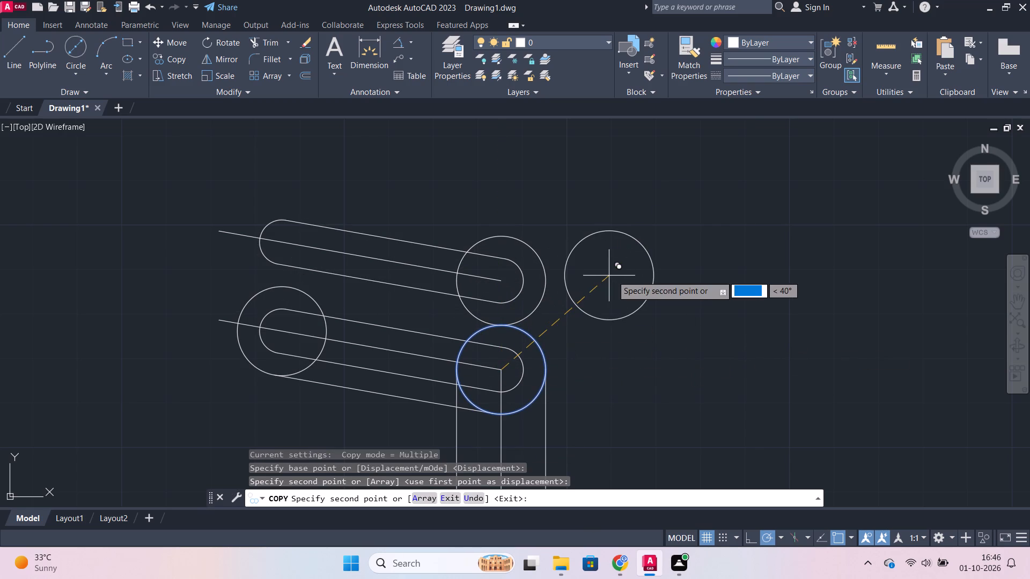
pyautogui.press('Escape')
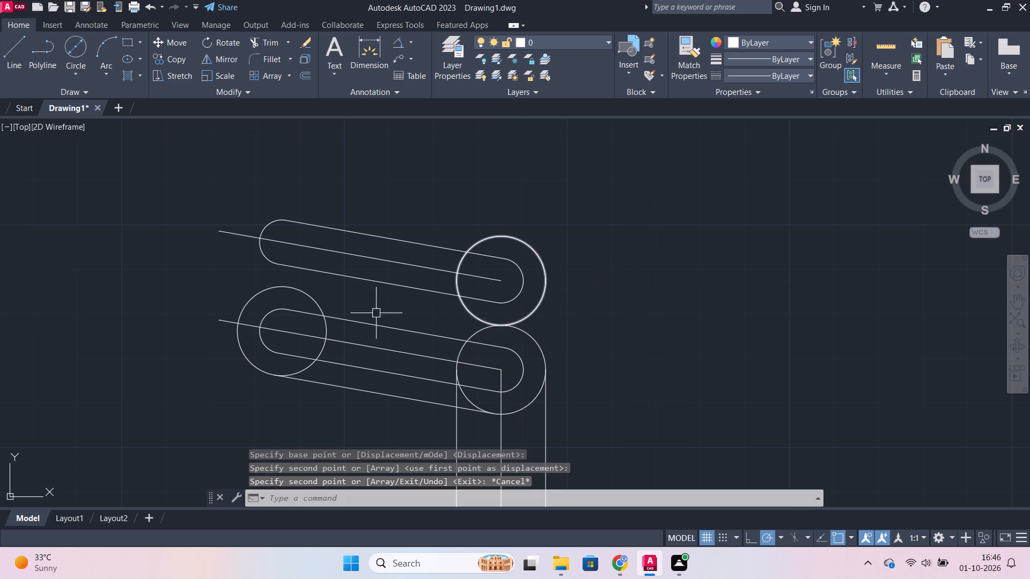
# Copy the radius 10 circle around the lower slot's far end from its centre to the centre of the upper slot's matching end arc.
pyautogui.click(306, 299)
pyautogui.write('co')
pyautogui.press('Return')
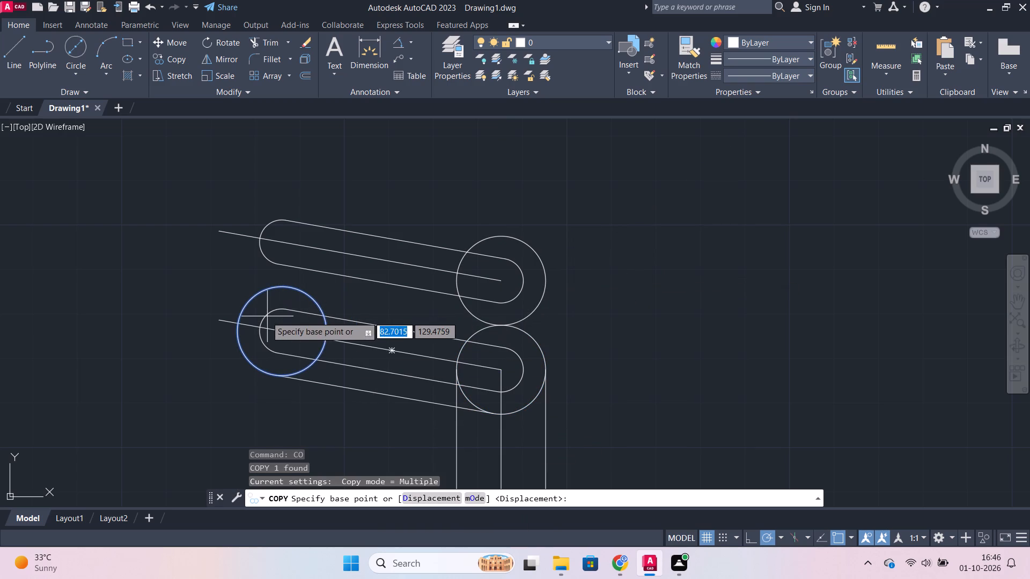
pyautogui.click(282, 331)
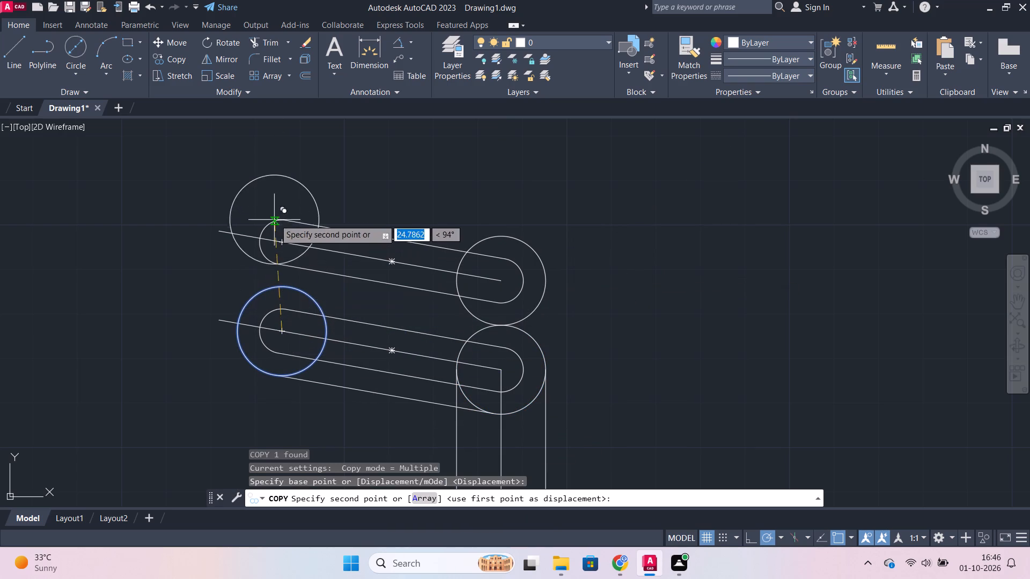
pyautogui.click(282, 242)
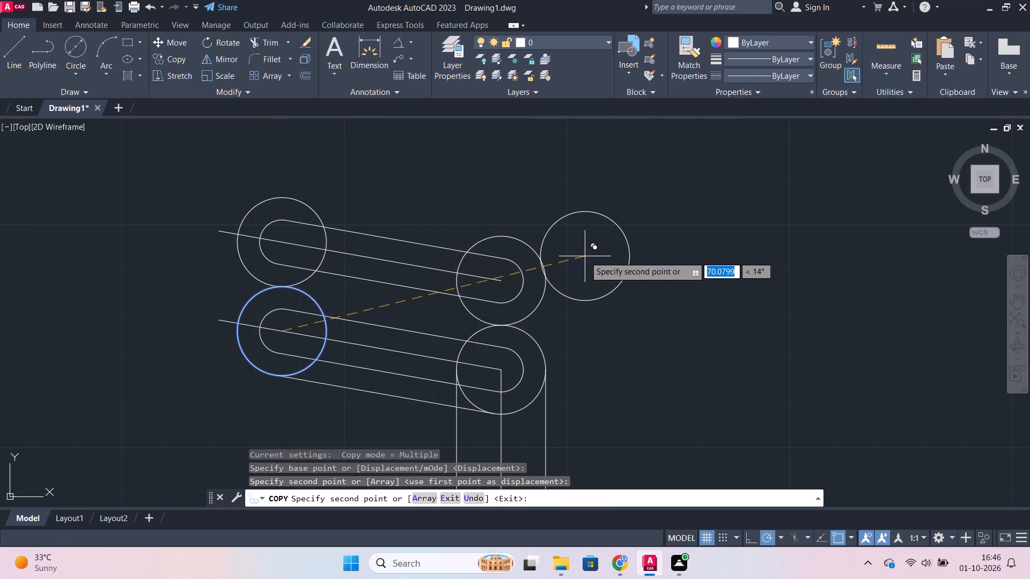
pyautogui.press('Escape')
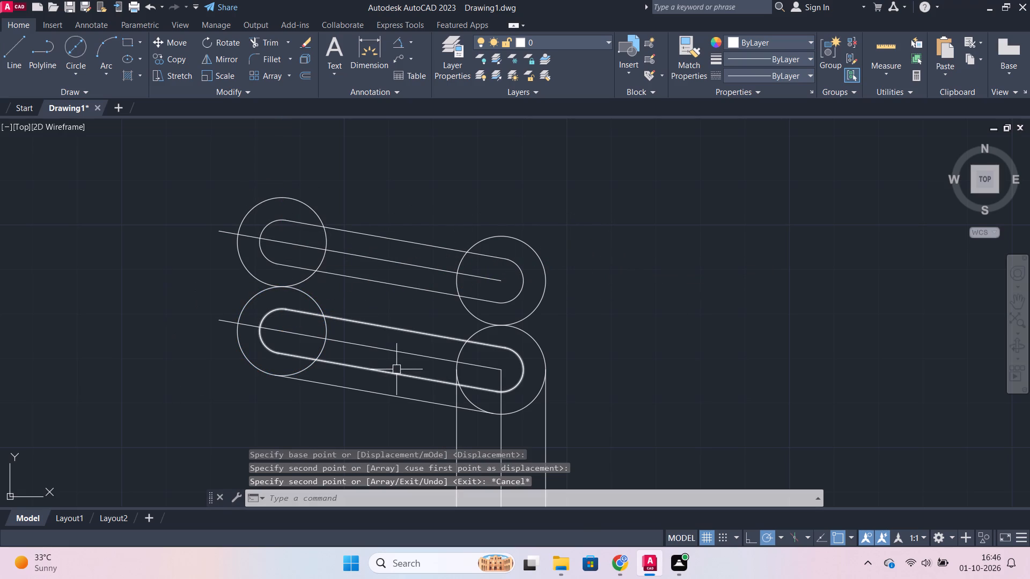
# Draw a vertical line tangent to the outer left sides of the two radius 10 circles at the slots' far ends.
pyautogui.press('l')
pyautogui.press('Return')
pyautogui.write('tan')
pyautogui.press('Return')
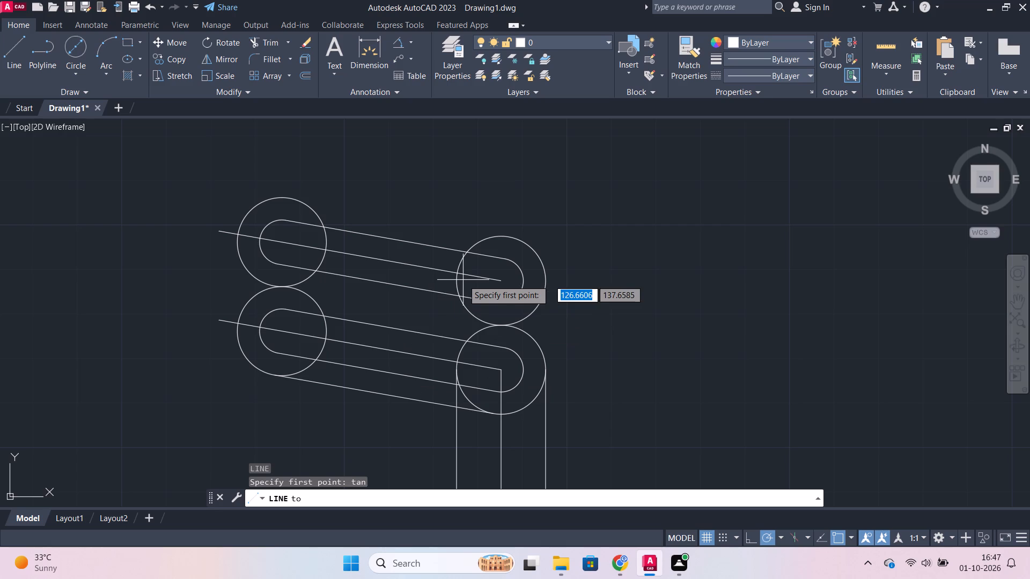
pyautogui.click(235, 339)
pyautogui.write('tan')
pyautogui.press('Return')
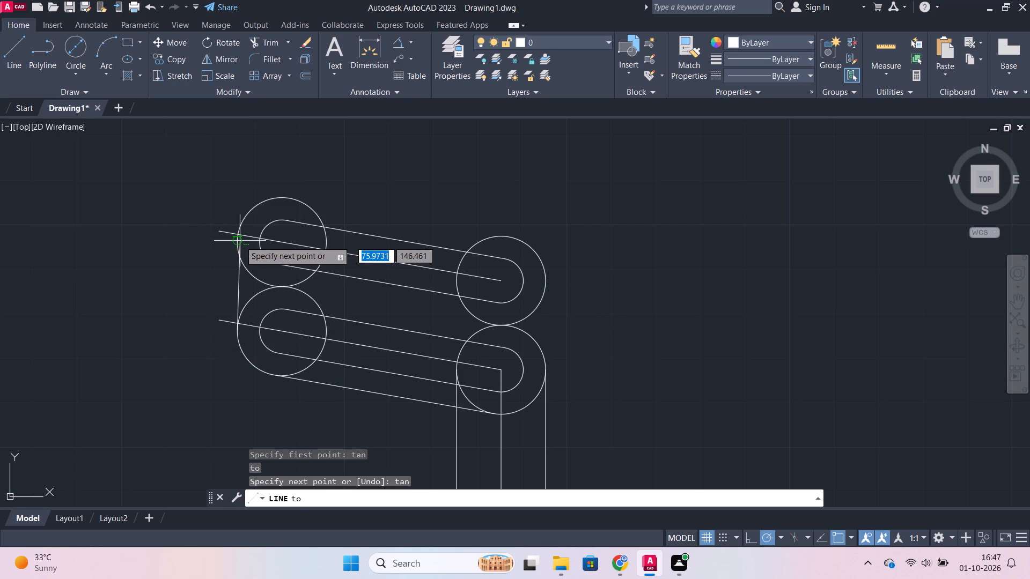
pyautogui.click(239, 240)
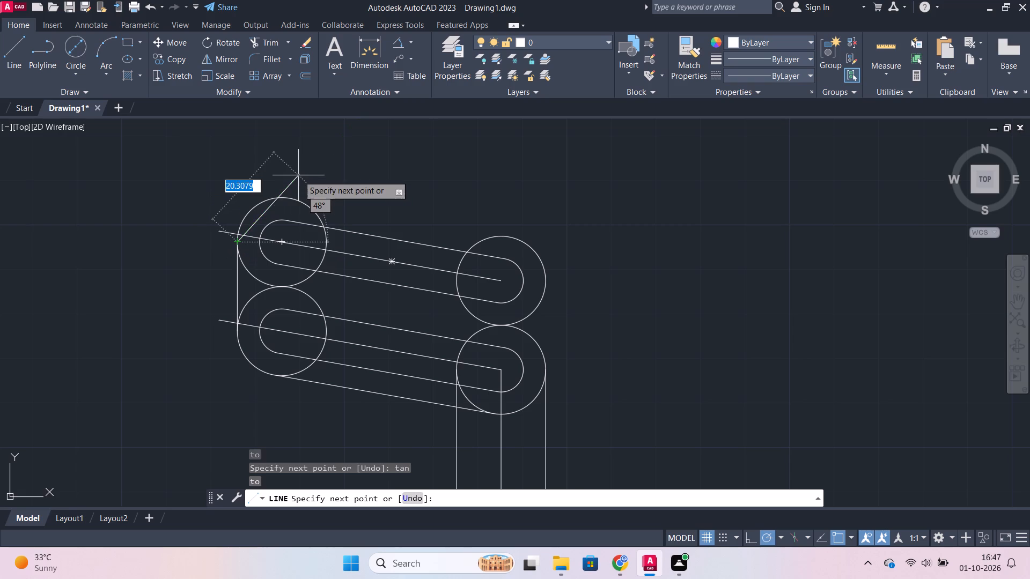
pyautogui.press('Escape')
# Draw a line tangent to the upper sides of the two radius 10 circles around the upper slot's ends.
pyautogui.press('l')
pyautogui.press('Return')
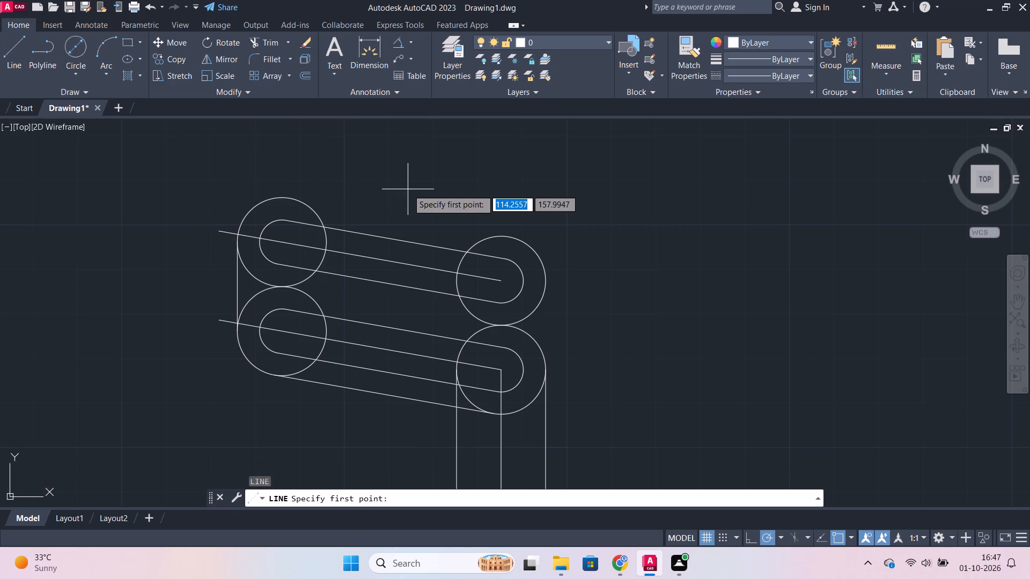
pyautogui.write('tan')
pyautogui.press('Return')
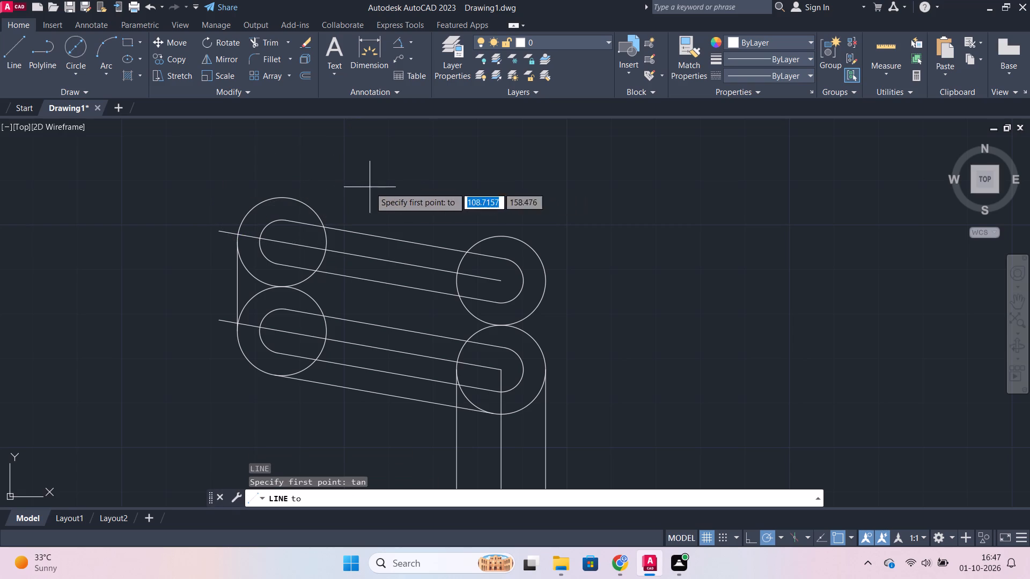
pyautogui.click(273, 198)
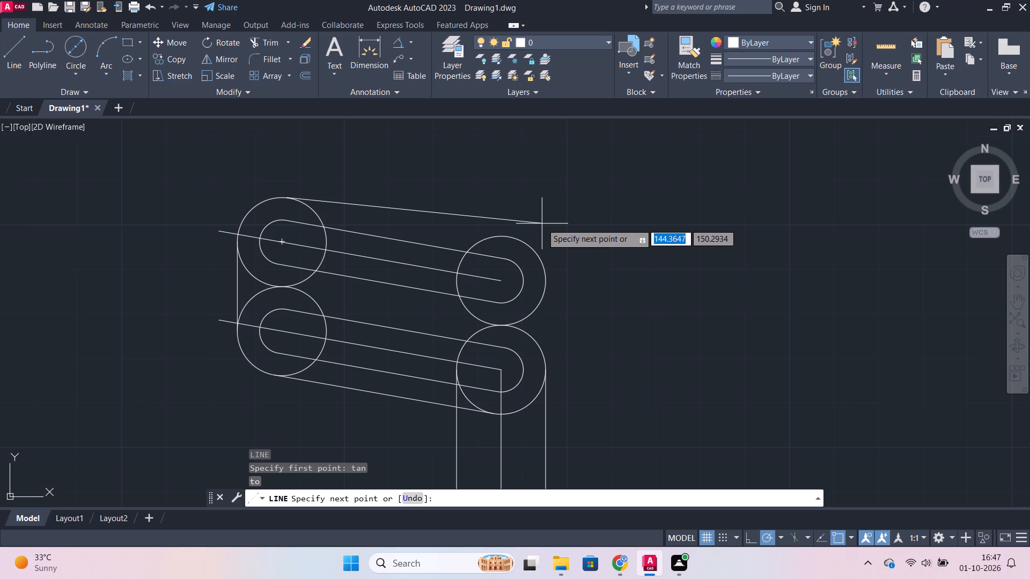
pyautogui.write('tan')
pyautogui.press('Return')
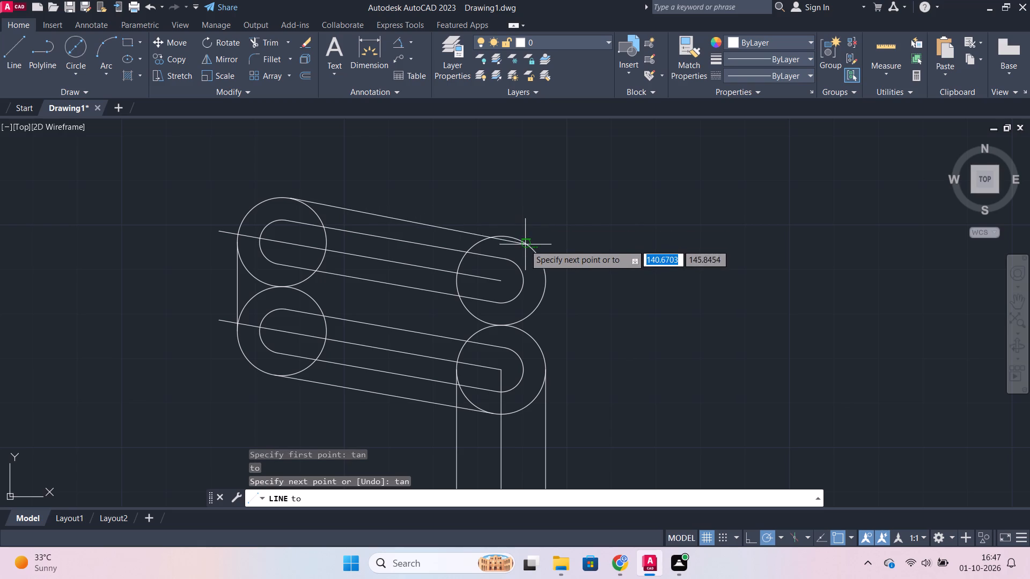
pyautogui.click(509, 237)
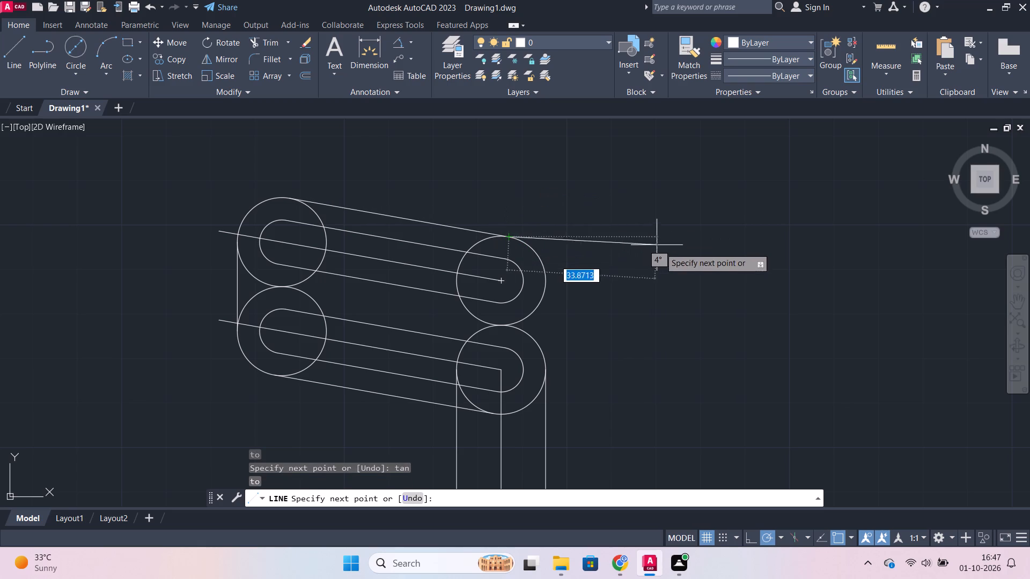
pyautogui.press('Escape')
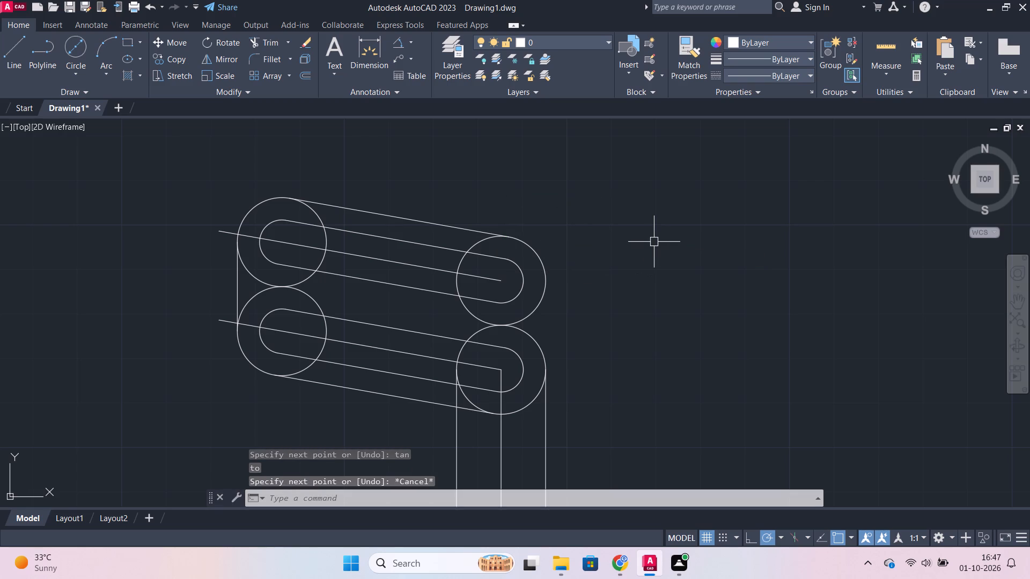
# Draw a vertical line tangent to the right sides of the two radius 10 circles above the vertical arm.
pyautogui.press('l')
pyautogui.press('Return')
pyautogui.write('tan')
pyautogui.press('Return')
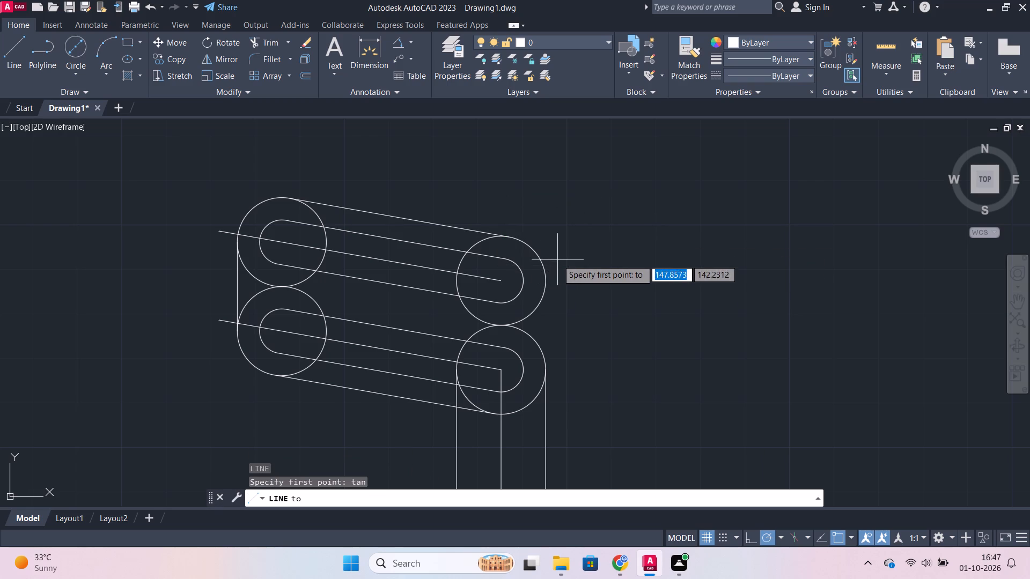
pyautogui.click(543, 263)
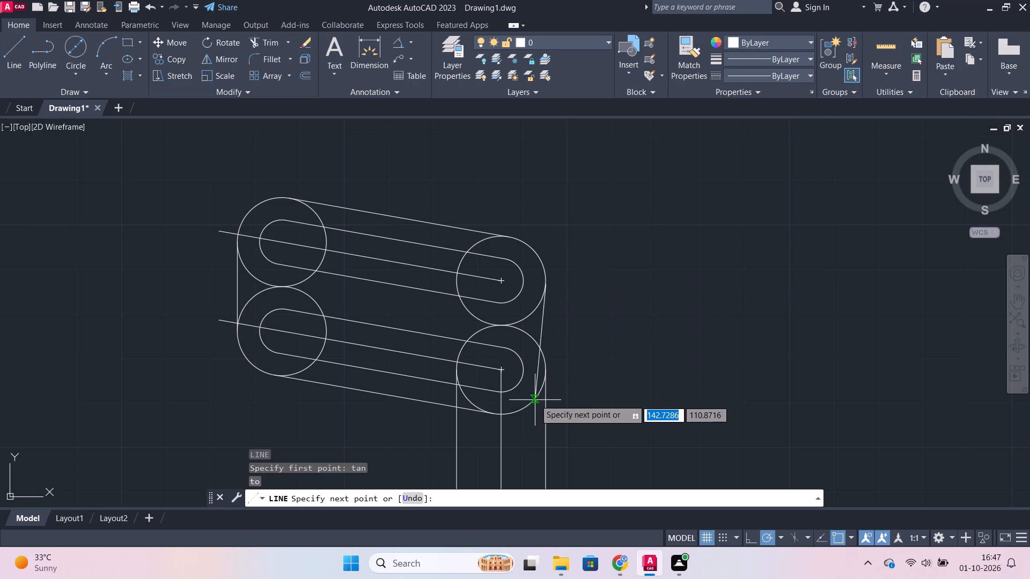
pyautogui.write('tan')
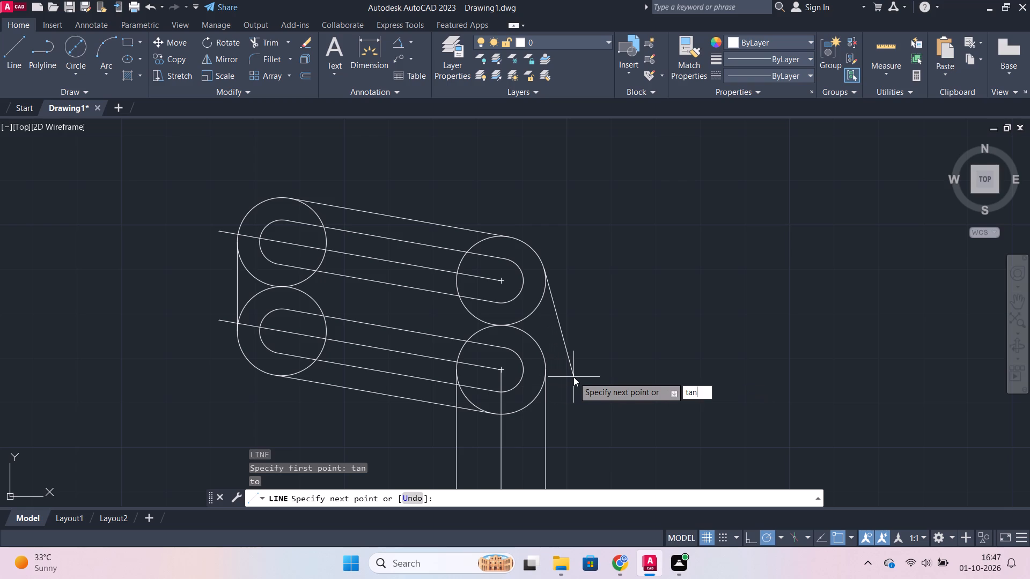
pyautogui.press('Return')
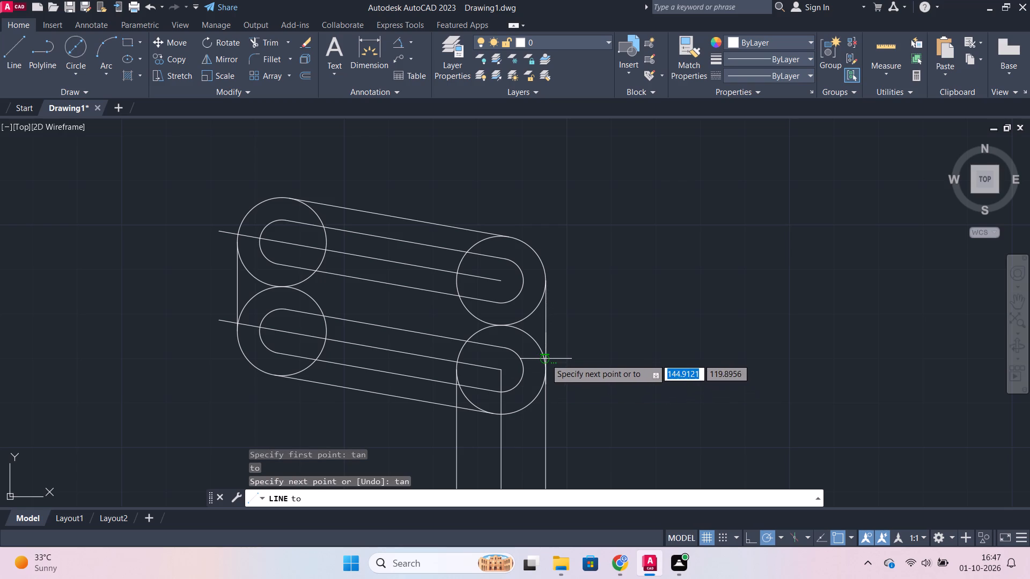
pyautogui.click(546, 359)
pyautogui.press('Escape')
# Trim the two radius 10 circles around the upper slot, leaving only their outer corner arcs, and the lower-left circle's top arc.
pyautogui.scroll(-1, 715, 304)
pyautogui.moveTo(684, 328); pyautogui.dragTo(737, 299, button='middle')
pyautogui.write('tr')
pyautogui.press('Return')
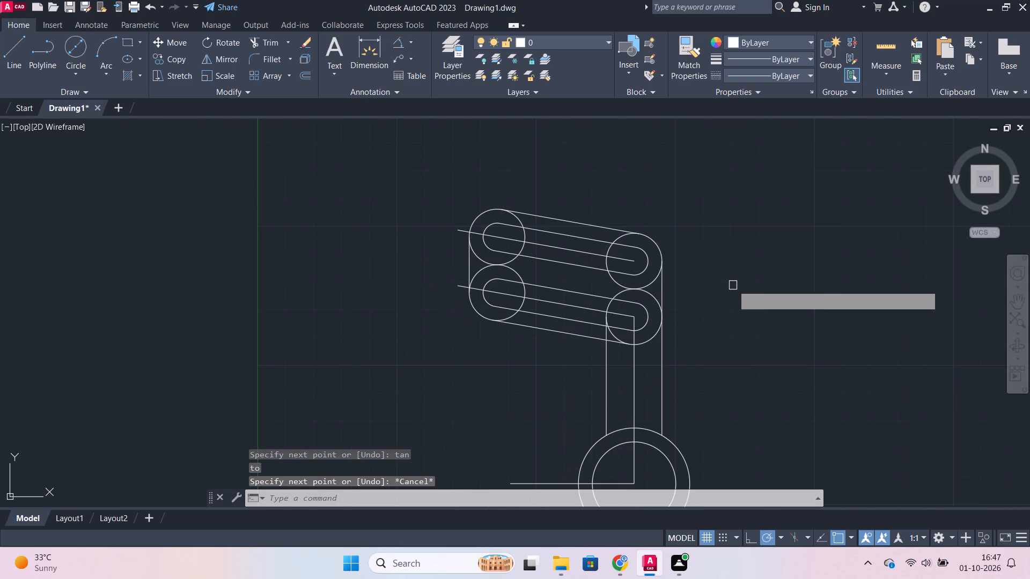
pyautogui.scroll(3, 598, 232)
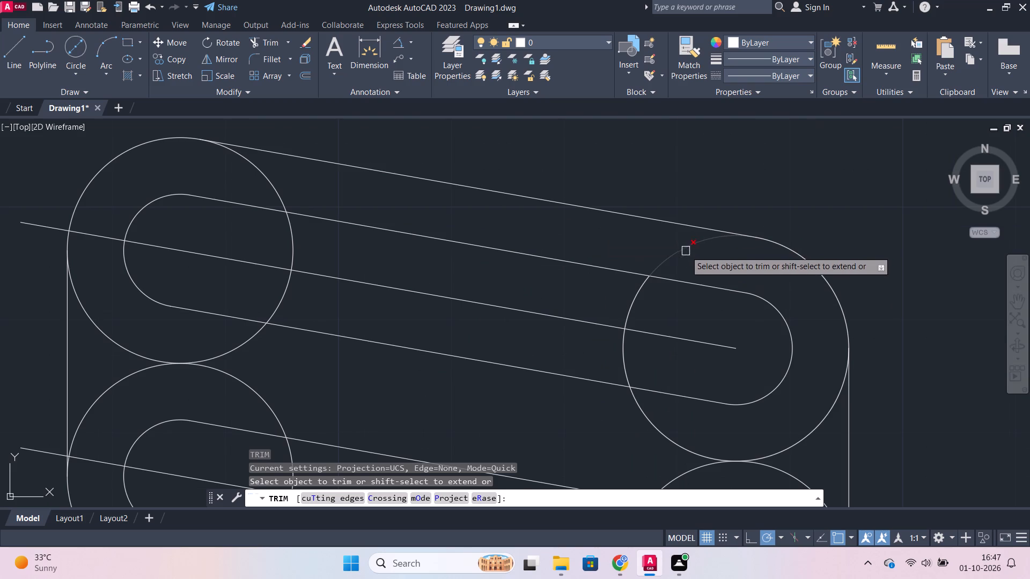
pyautogui.click(686, 251)
pyautogui.click(277, 189)
pyautogui.scroll(-1, 264, 186)
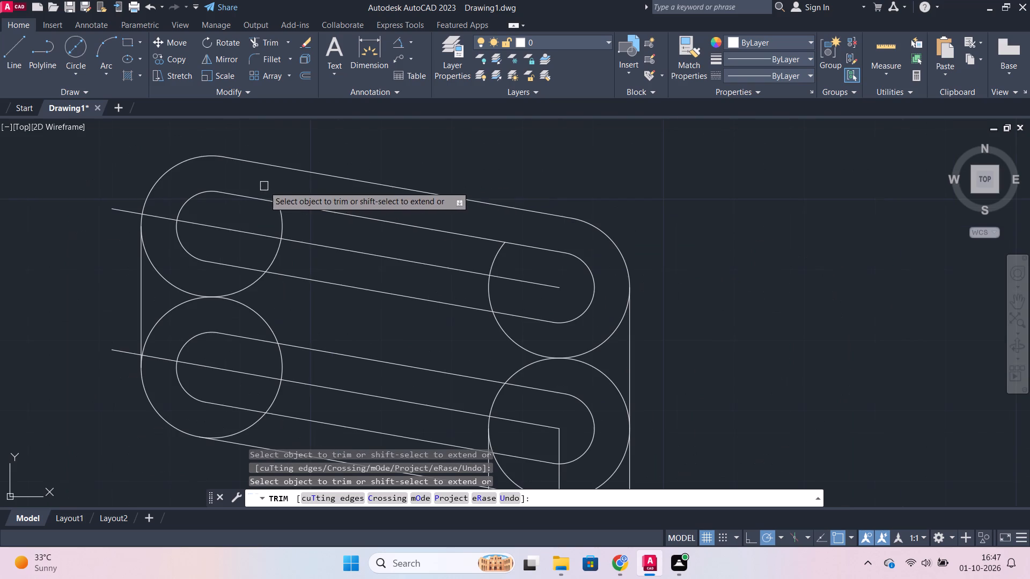
pyautogui.moveTo(217, 315); pyautogui.dragTo(207, 287)
pyautogui.click(273, 261)
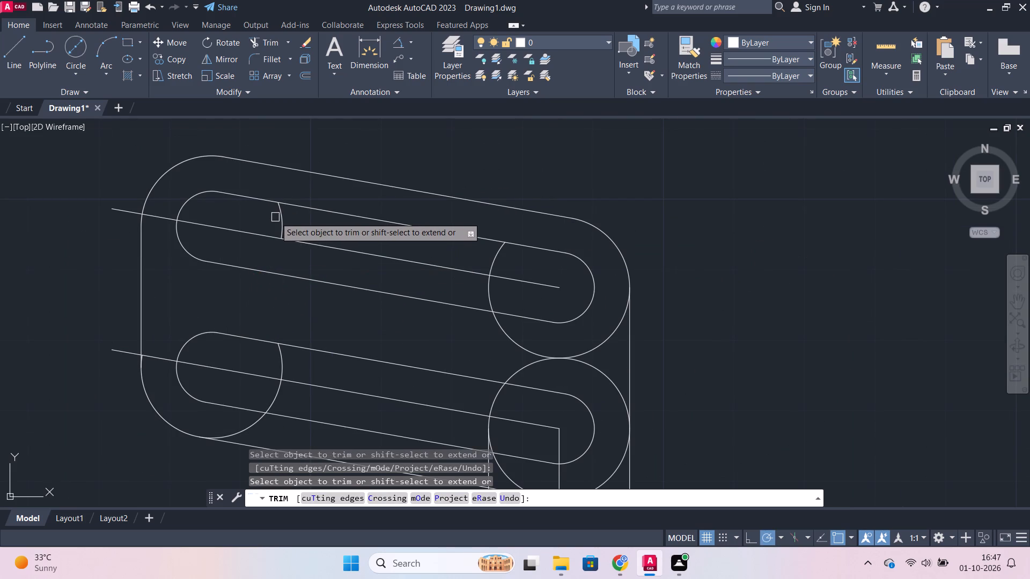
pyautogui.click(280, 220)
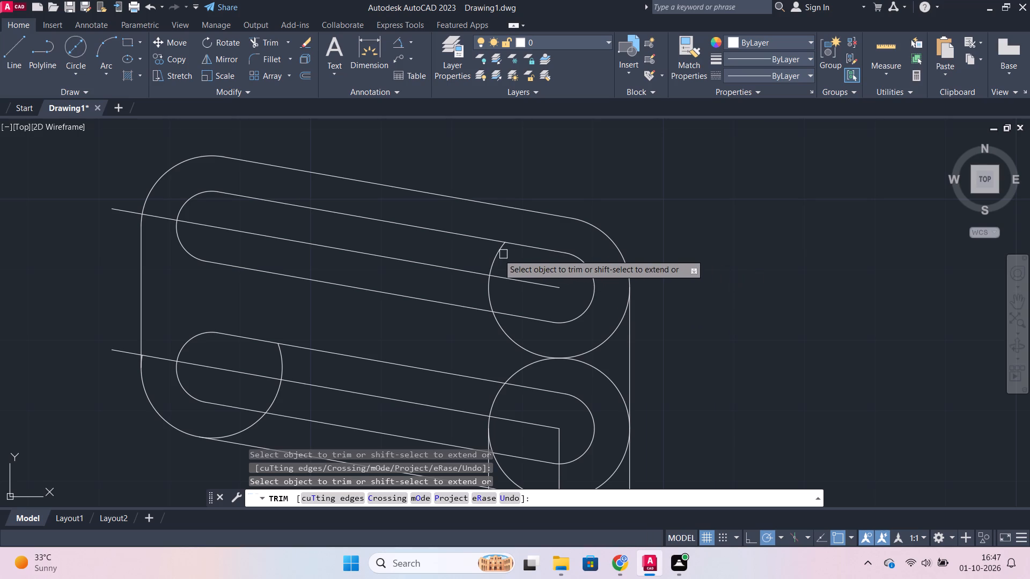
pyautogui.click(496, 253)
pyautogui.click(488, 292)
pyautogui.click(500, 324)
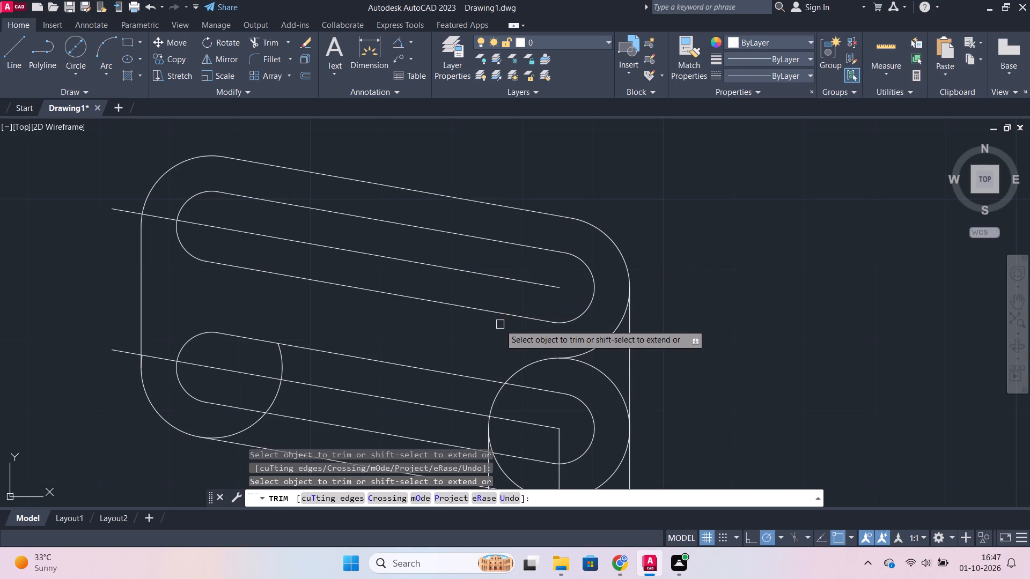
pyautogui.click(608, 341)
# Trim the remaining inner arcs of the radius 10 circle around the lower slot's left end.
pyautogui.scroll(-2, 607, 336)
pyautogui.scroll(2, 445, 346)
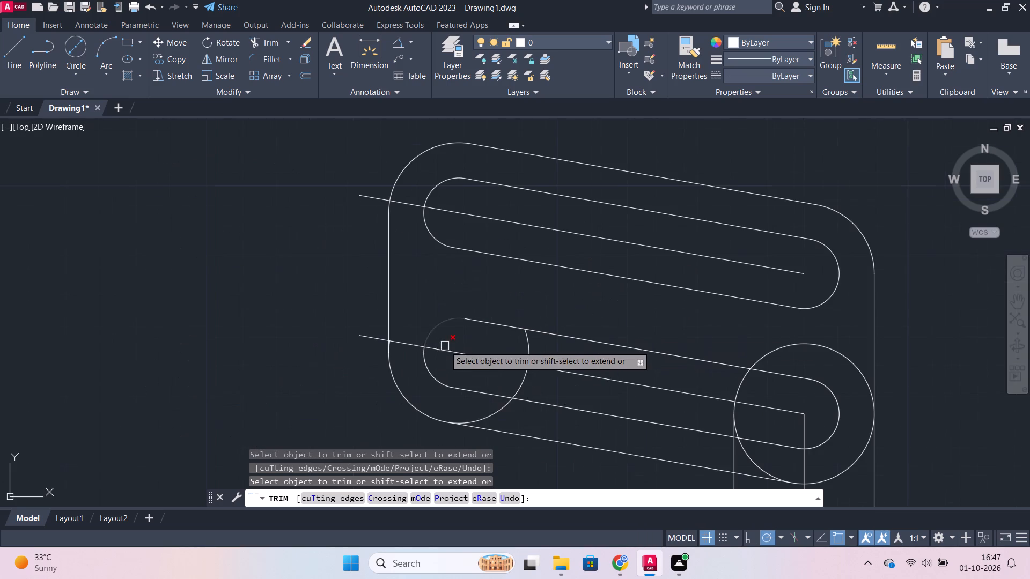
pyautogui.click(506, 411)
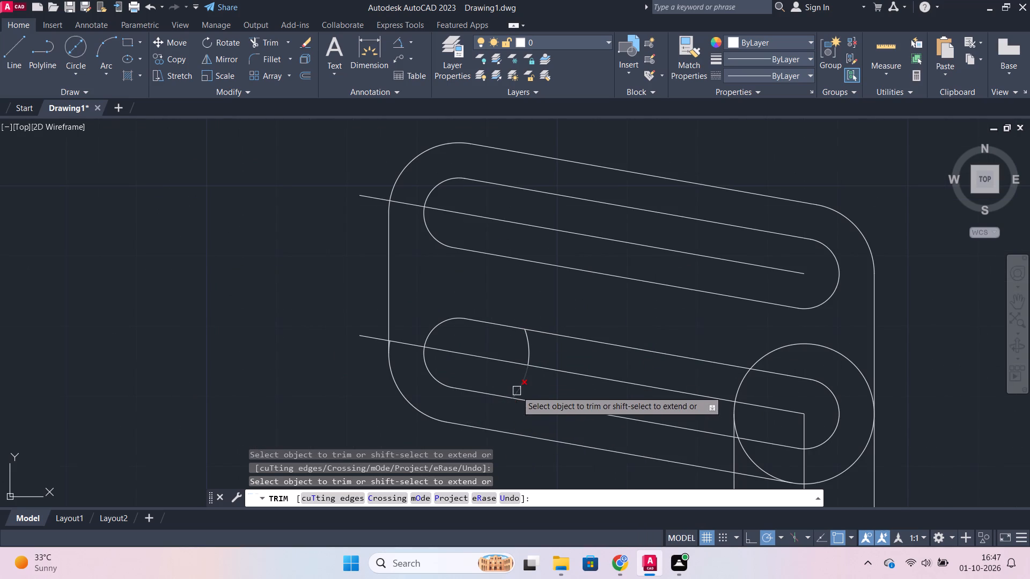
pyautogui.click(517, 391)
pyautogui.click(525, 354)
# Trim the upper and left arcs of the radius 10 circle around the lower slot's right end.
pyautogui.scroll(-1, 531, 348)
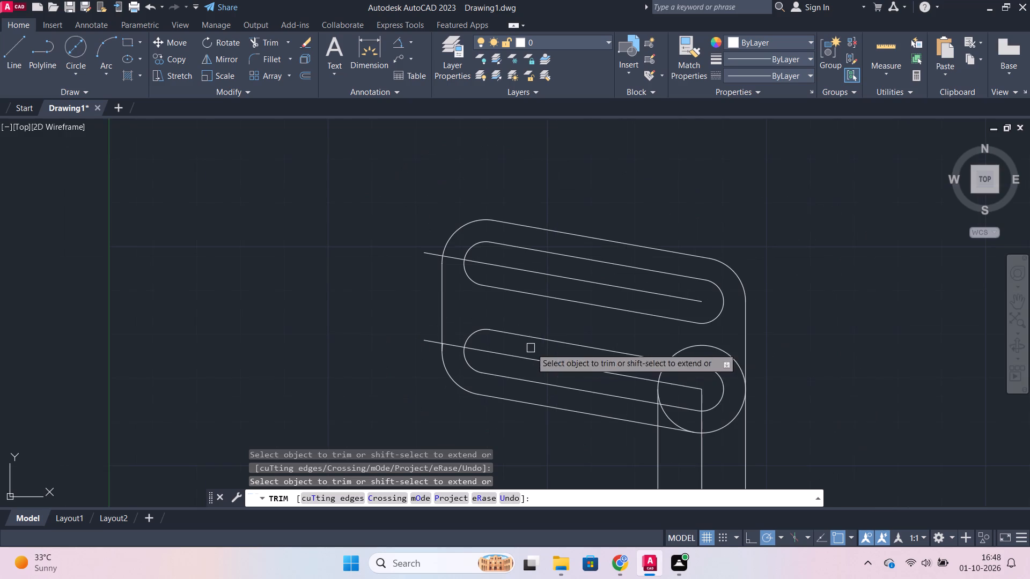
pyautogui.moveTo(768, 380); pyautogui.dragTo(717, 328, button='middle')
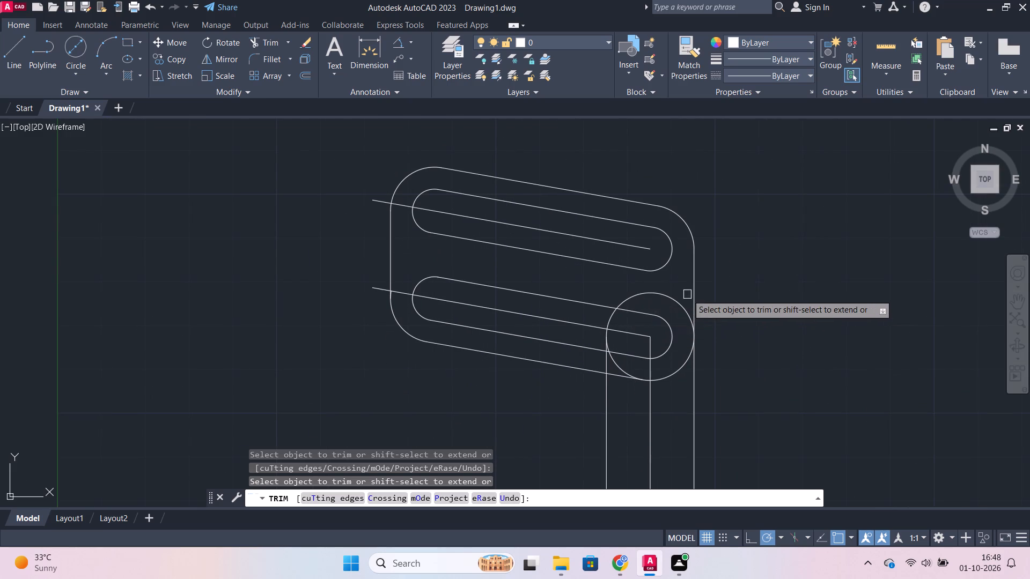
pyautogui.click(673, 304)
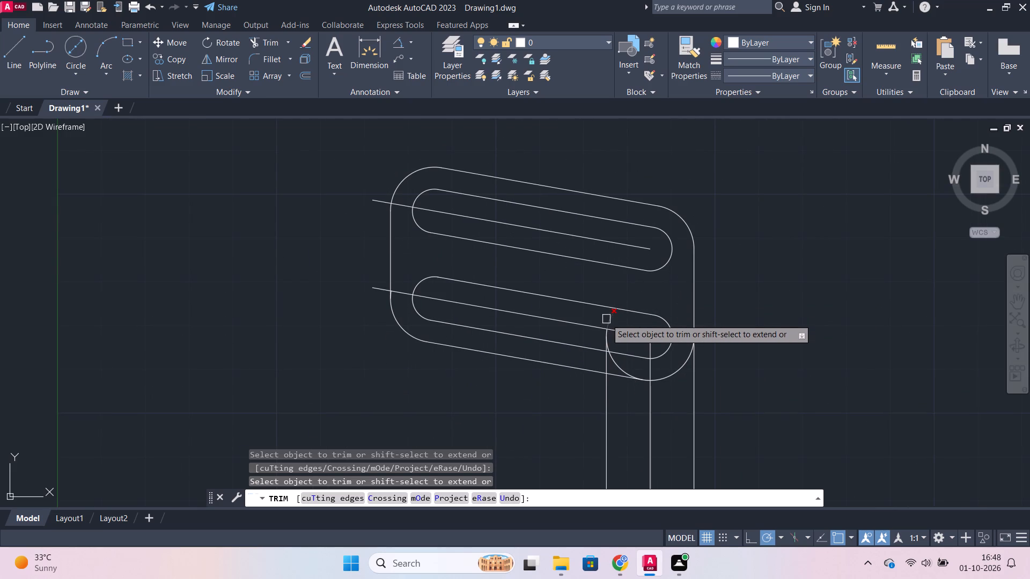
pyautogui.click(606, 319)
pyautogui.scroll(3, 608, 333)
pyautogui.click(592, 346)
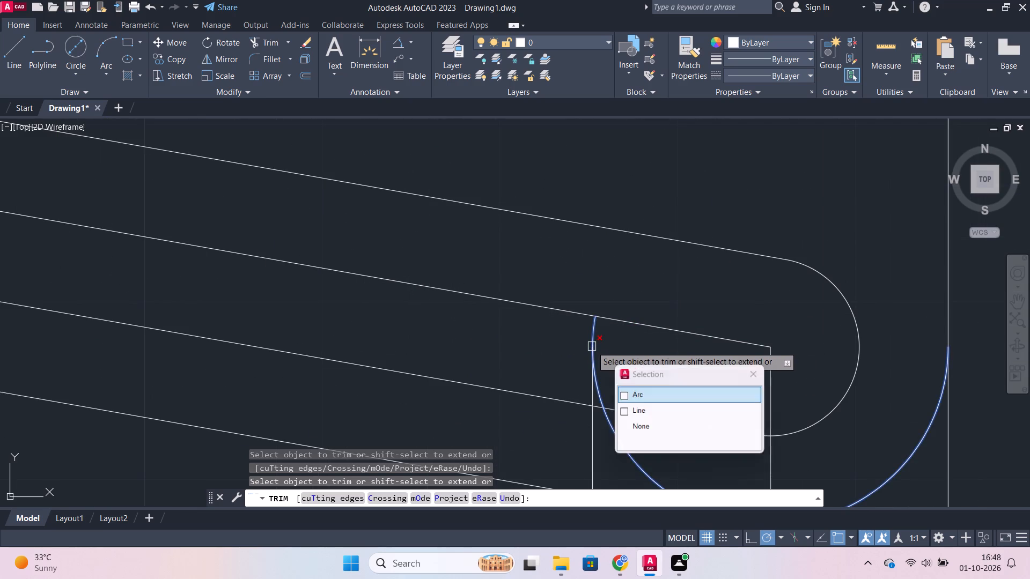
pyautogui.click(591, 341)
pyautogui.click(599, 355)
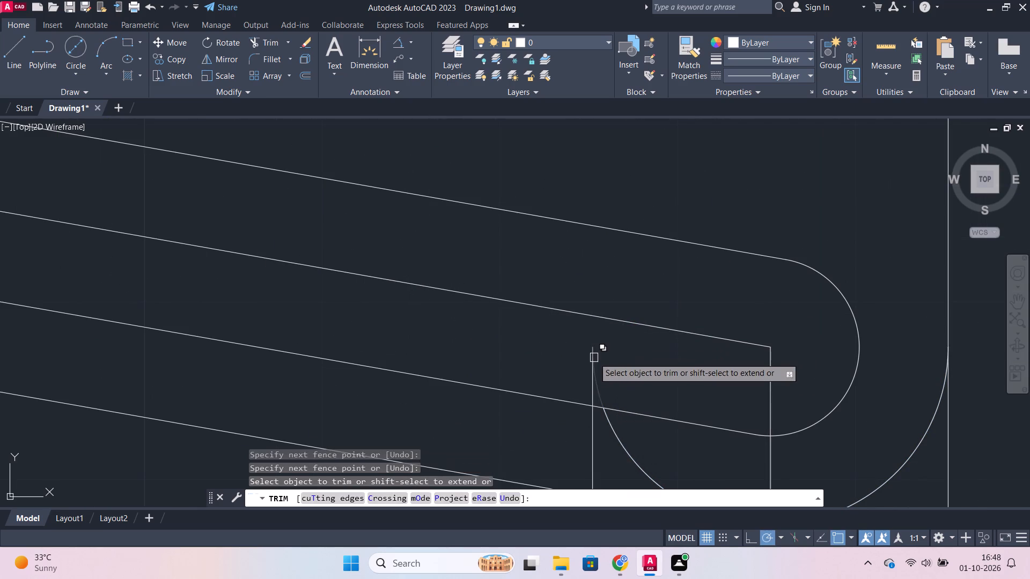
pyautogui.click(594, 358)
pyautogui.click(645, 407)
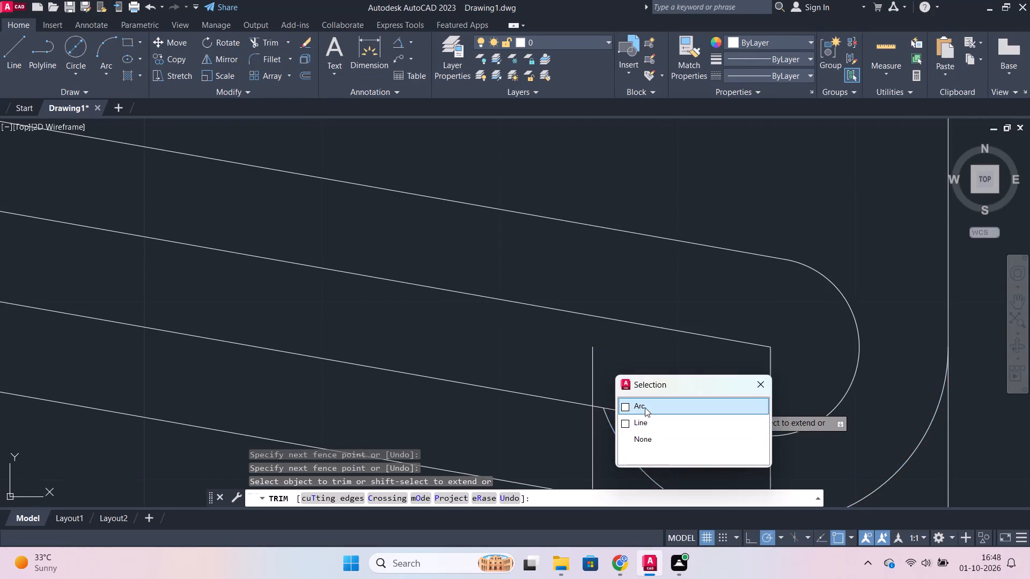
pyautogui.scroll(-3, 644, 403)
pyautogui.click(645, 416)
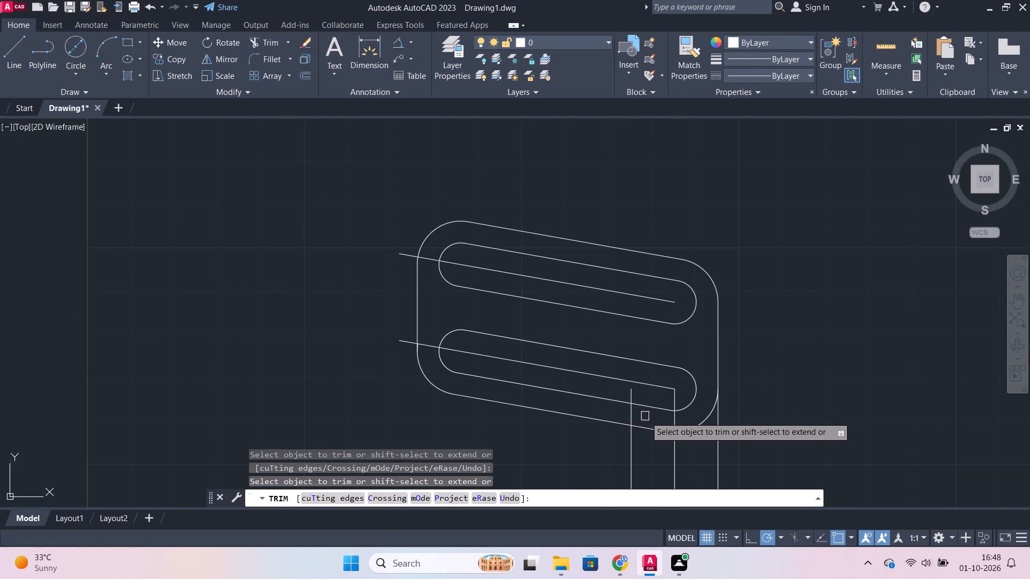
# Trim the leftover bottom arcs, the sloped edge inside the vertical arm, and the arm's left line above that edge.
pyautogui.scroll(-2, 736, 397)
pyautogui.moveTo(736, 393); pyautogui.dragTo(590, 313, button='middle')
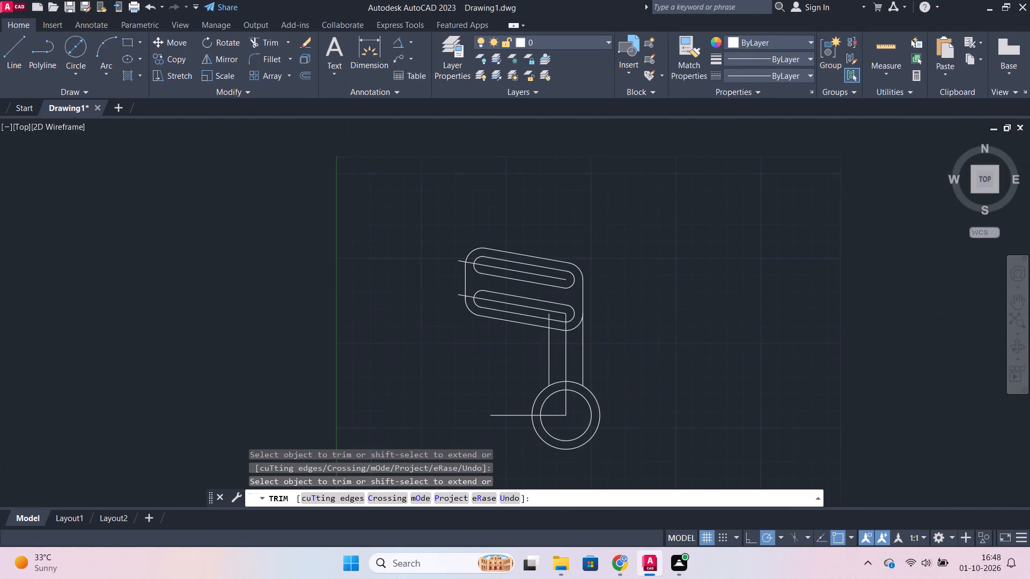
pyautogui.scroll(1, 594, 294)
pyautogui.scroll(-1, 635, 299)
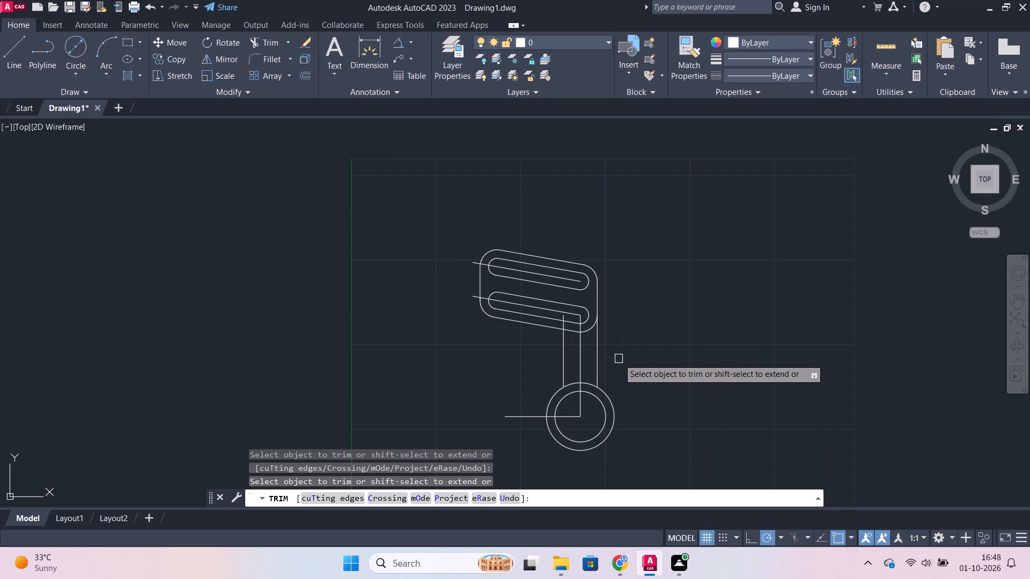
pyautogui.click(586, 332)
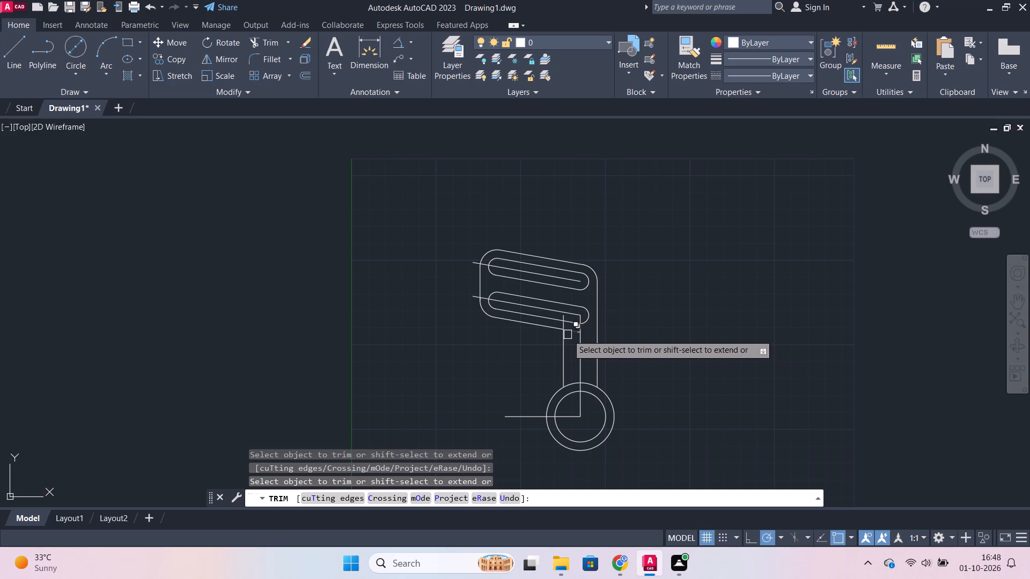
pyautogui.click(573, 333)
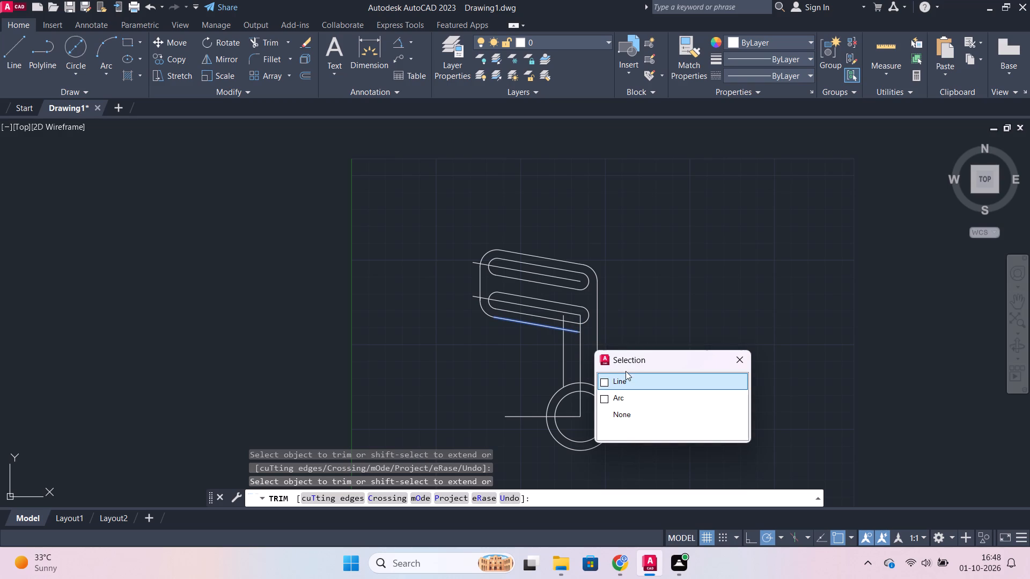
pyautogui.click(626, 376)
pyautogui.scroll(2, 584, 340)
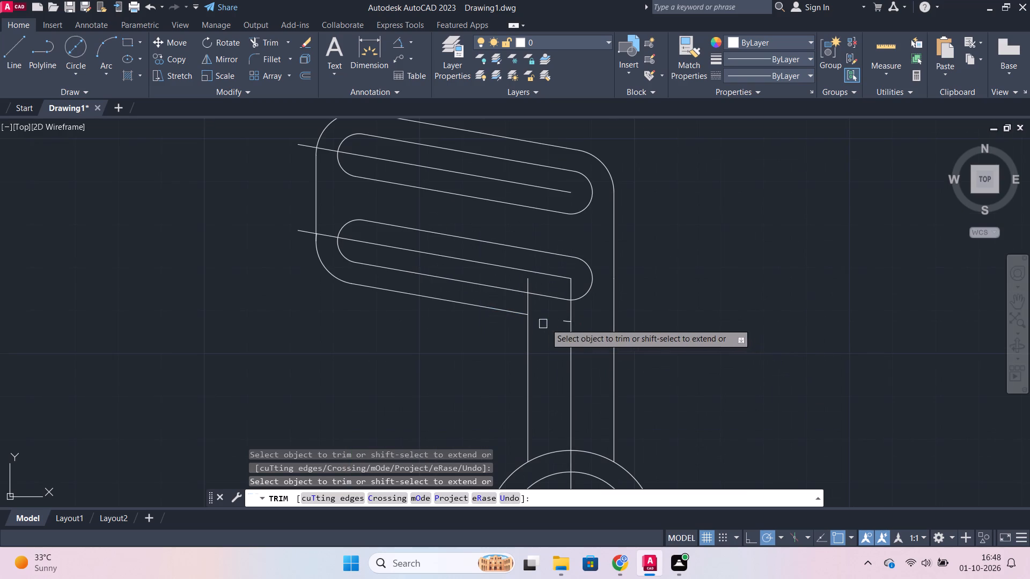
pyautogui.scroll(3, 526, 303)
pyautogui.click(529, 303)
pyautogui.click(529, 257)
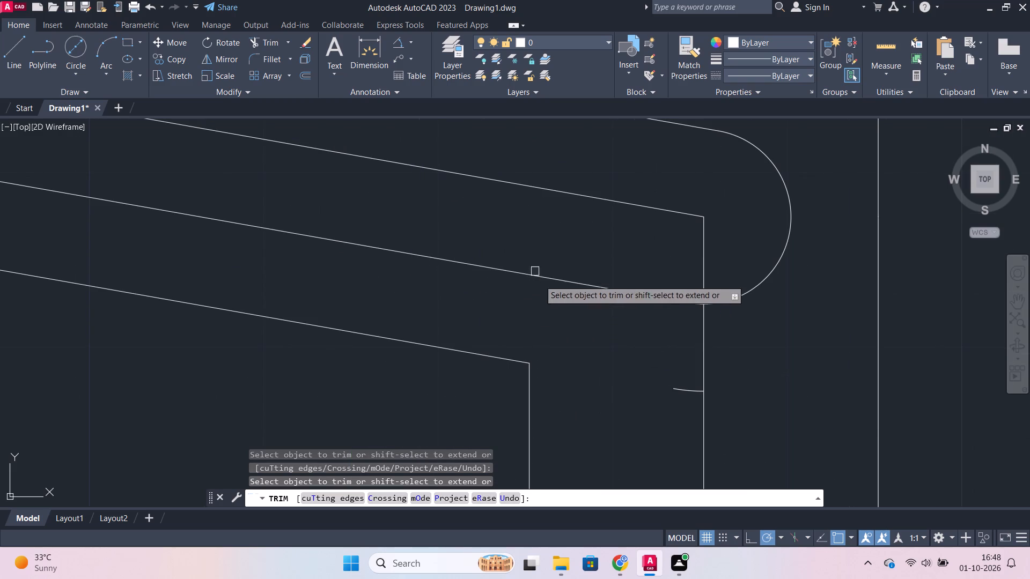
pyautogui.click(679, 388)
pyautogui.scroll(-3, 679, 388)
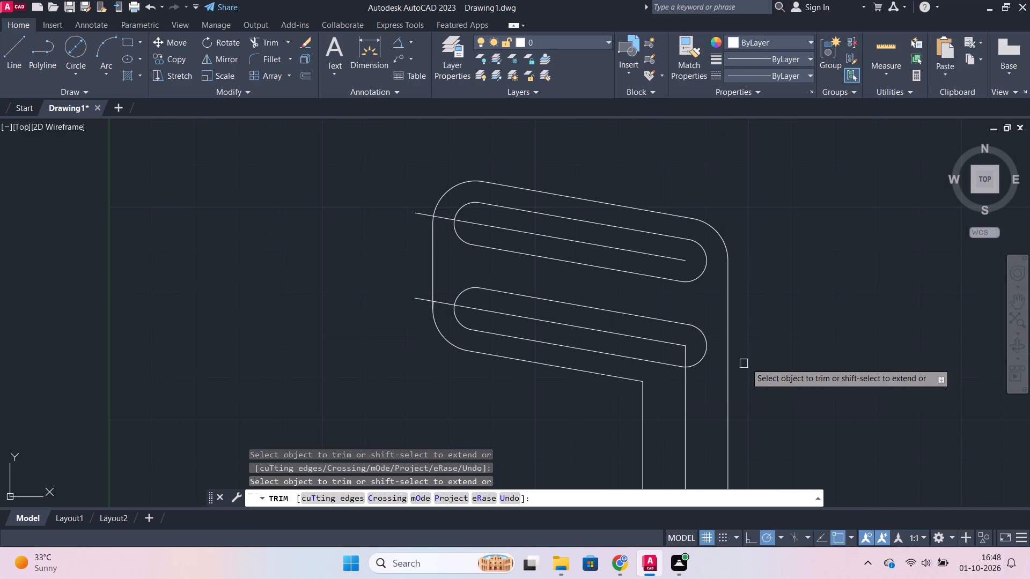
pyautogui.press('Escape')
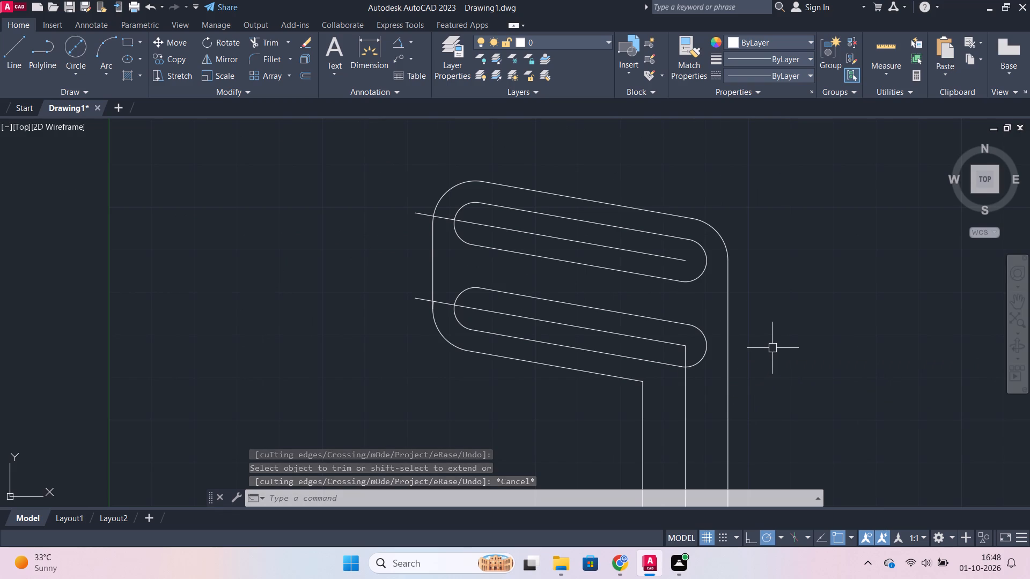
# Fillet the corner between the lower sloped edge and the vertical arm's left line with radius 10.
pyautogui.press('f')
pyautogui.press('Return')
pyautogui.press('r')
pyautogui.press('Return')
pyautogui.write('10')
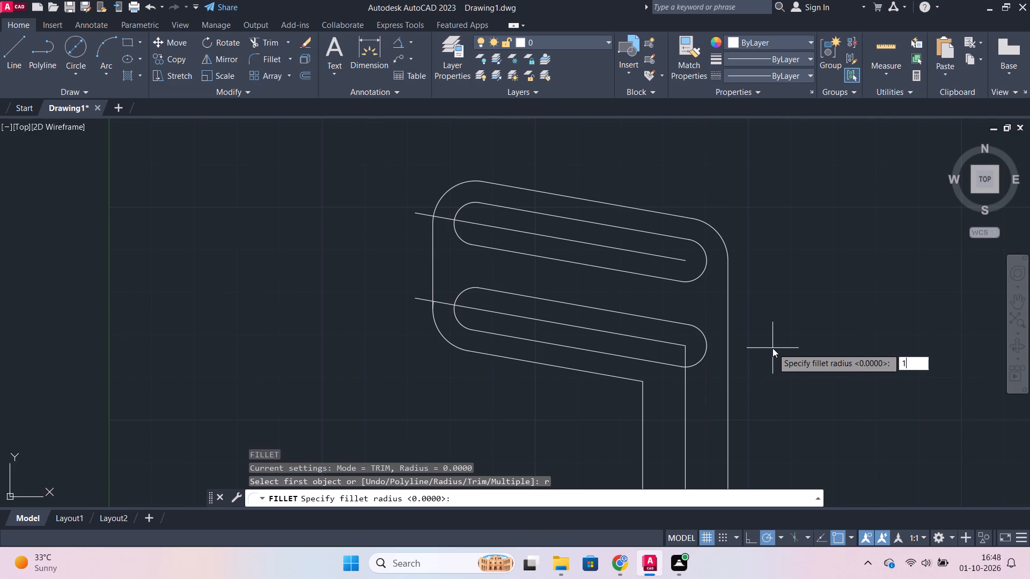
pyautogui.press('Return')
pyautogui.click(612, 372)
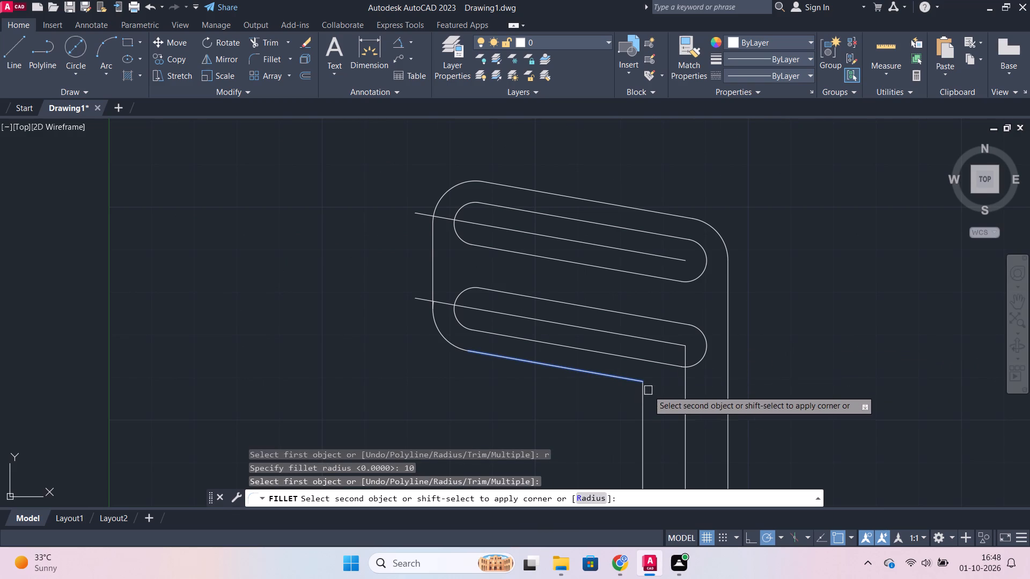
pyautogui.click(646, 406)
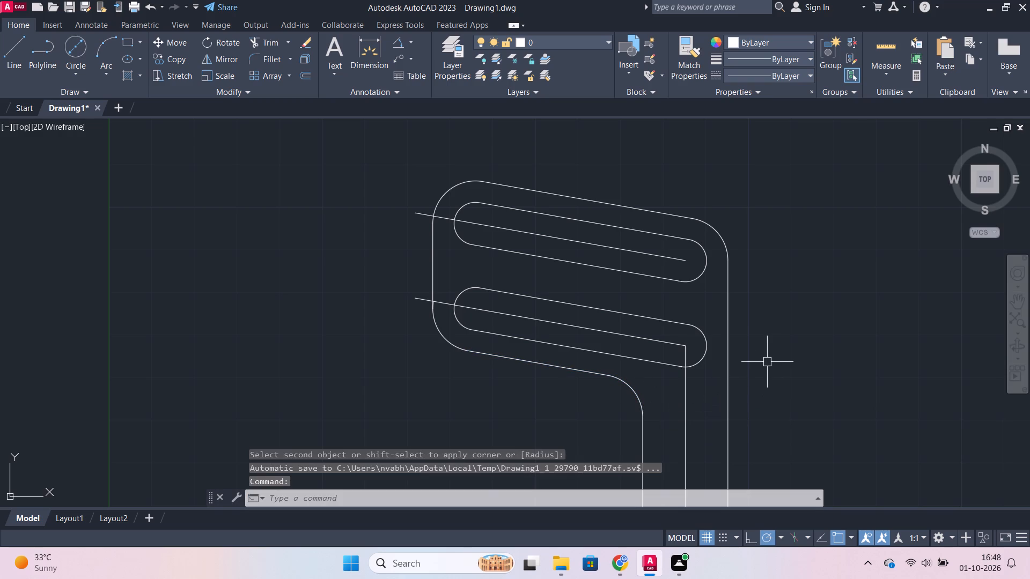
# Lengthen the horizontal centre line to the right, about 72 units past the centre of the concentric circles.
pyautogui.scroll(-1, 744, 358)
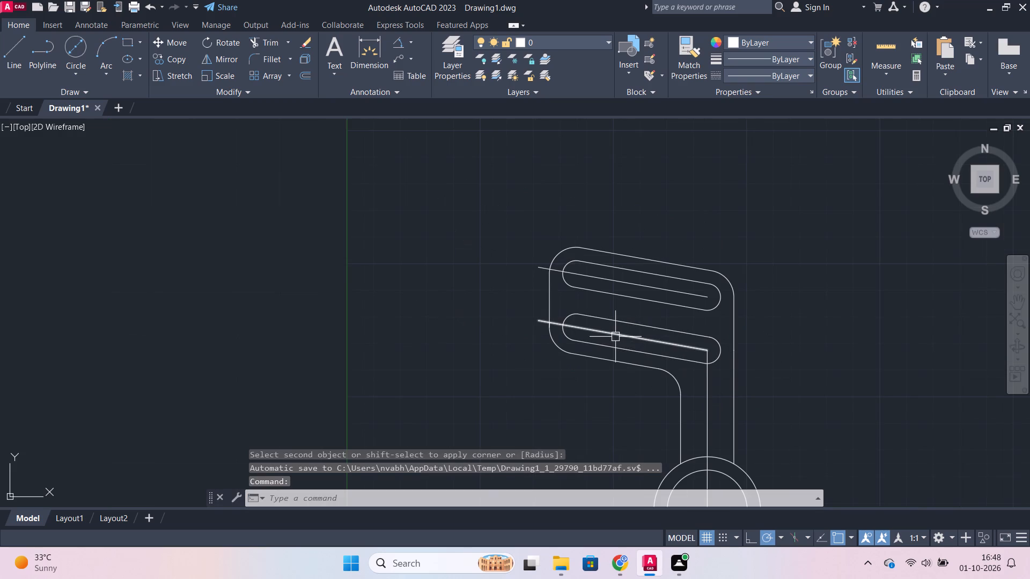
pyautogui.scroll(-1, 676, 292)
pyautogui.moveTo(775, 330); pyautogui.dragTo(700, 256, button='middle')
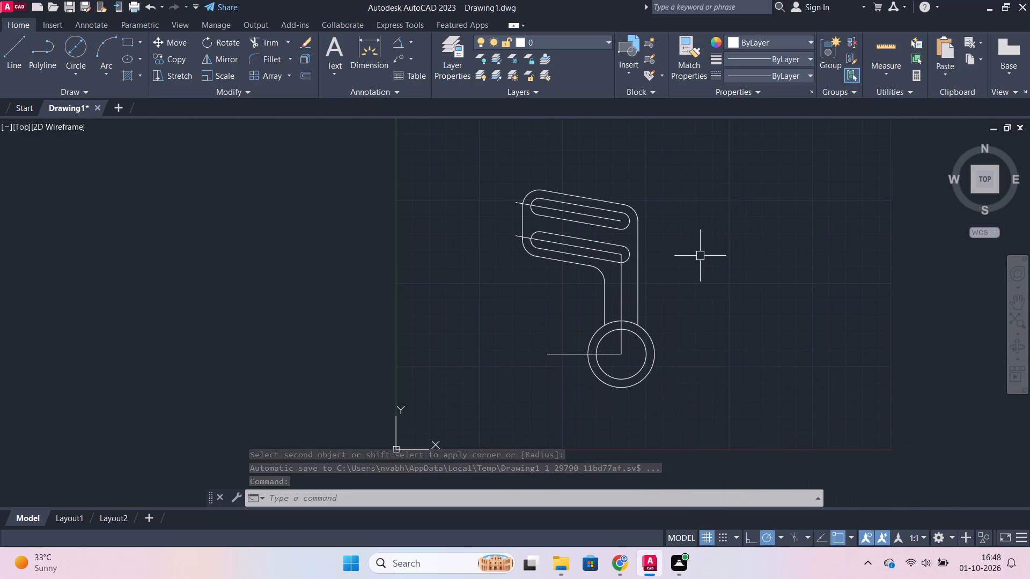
pyautogui.scroll(1, 675, 308)
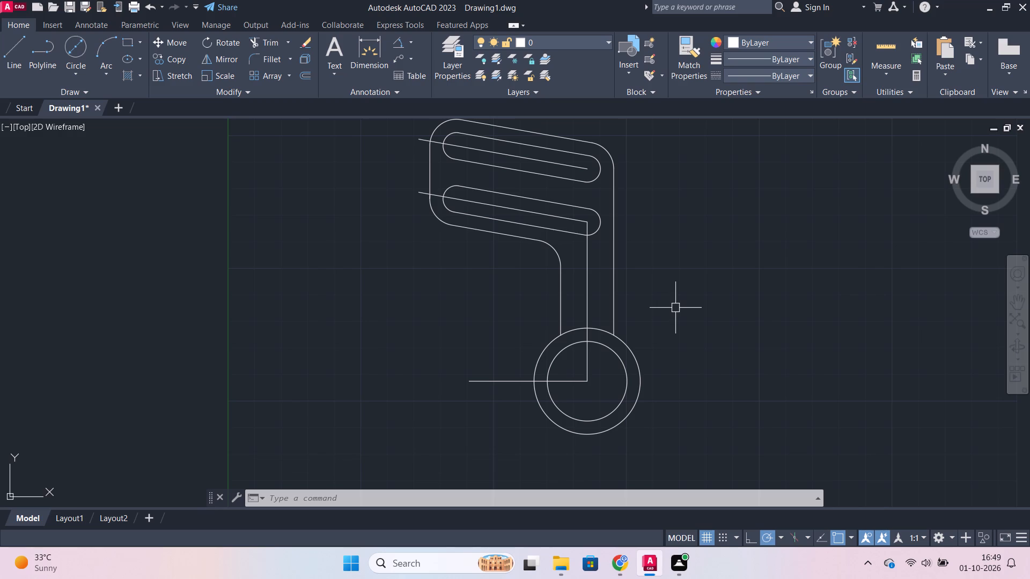
pyautogui.scroll(2, 612, 301)
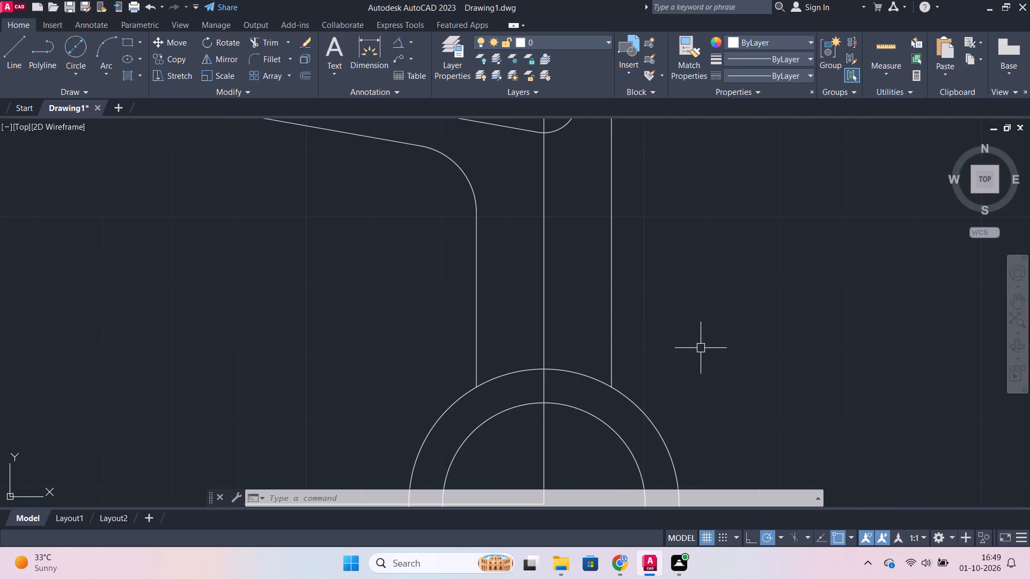
pyautogui.scroll(-2, 696, 356)
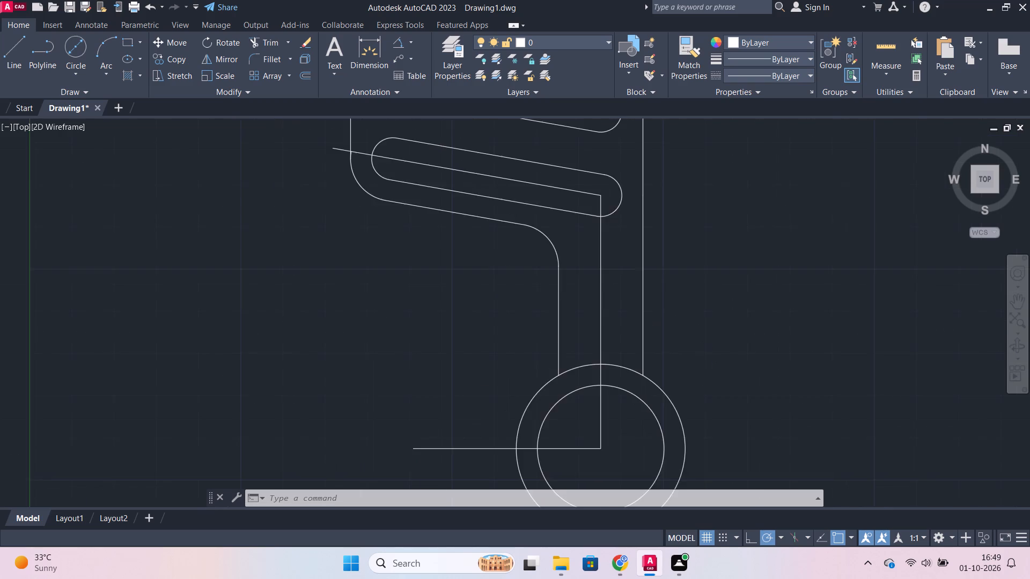
pyautogui.moveTo(707, 362); pyautogui.dragTo(644, 287, button='middle')
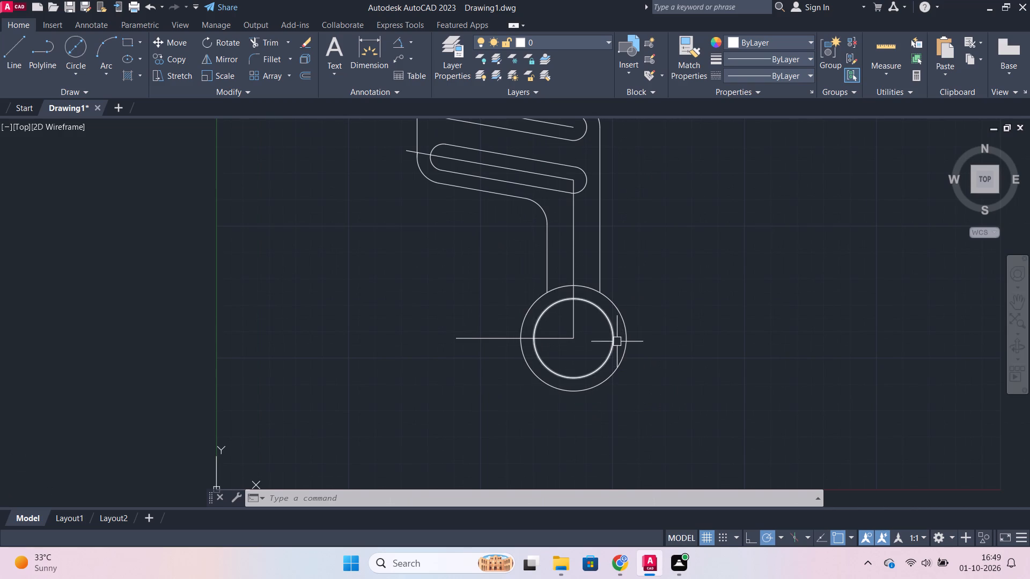
pyautogui.scroll(2, 593, 350)
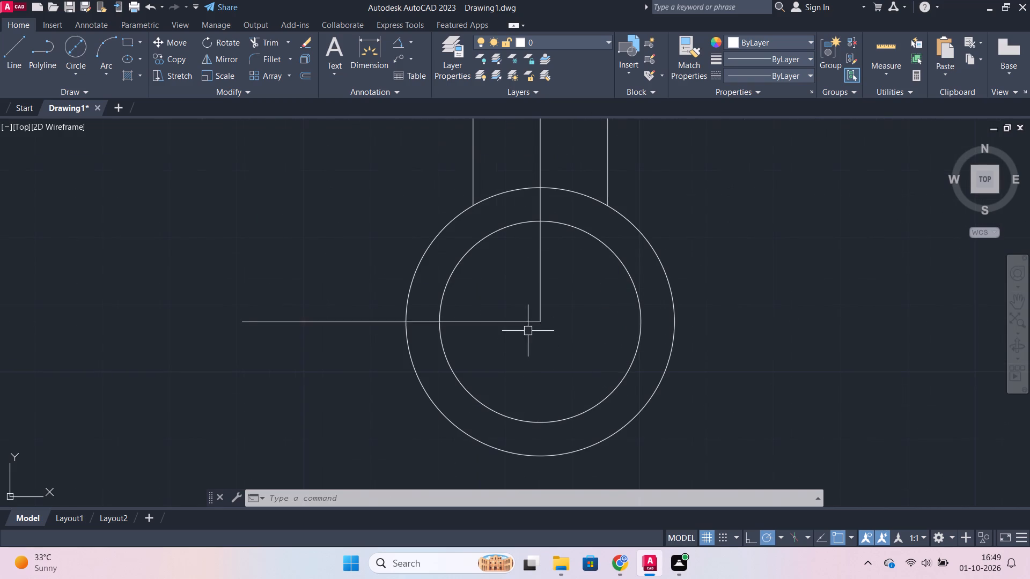
pyautogui.click(535, 321)
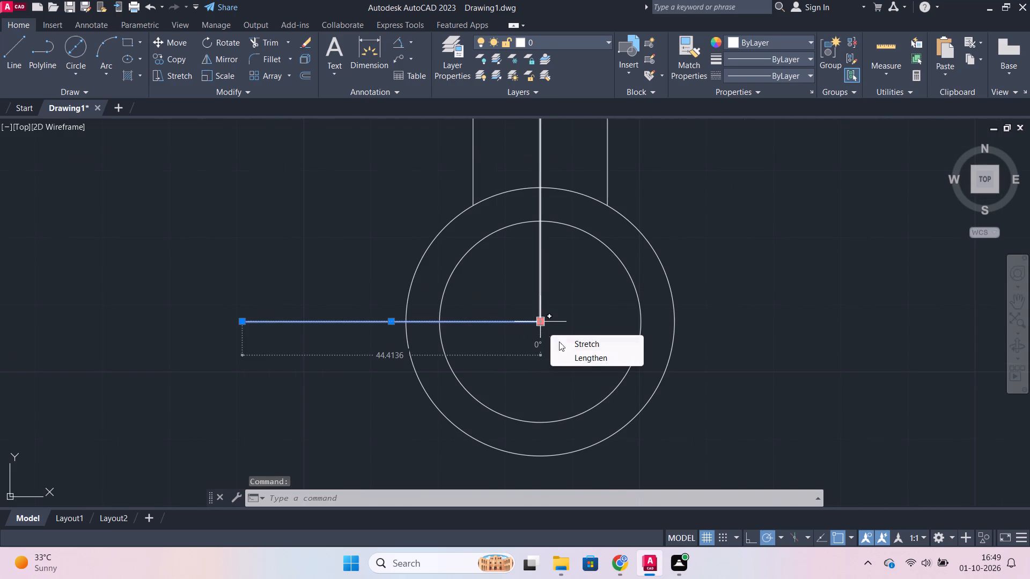
pyautogui.click(580, 361)
pyautogui.moveTo(807, 302); pyautogui.dragTo(579, 326, button='middle')
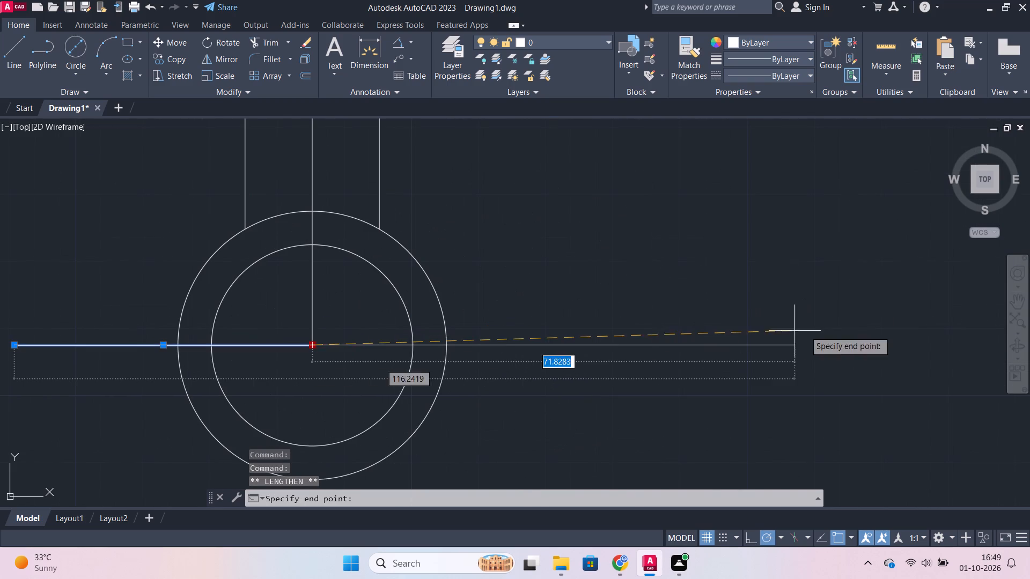
pyautogui.click(800, 344)
pyautogui.press('`')
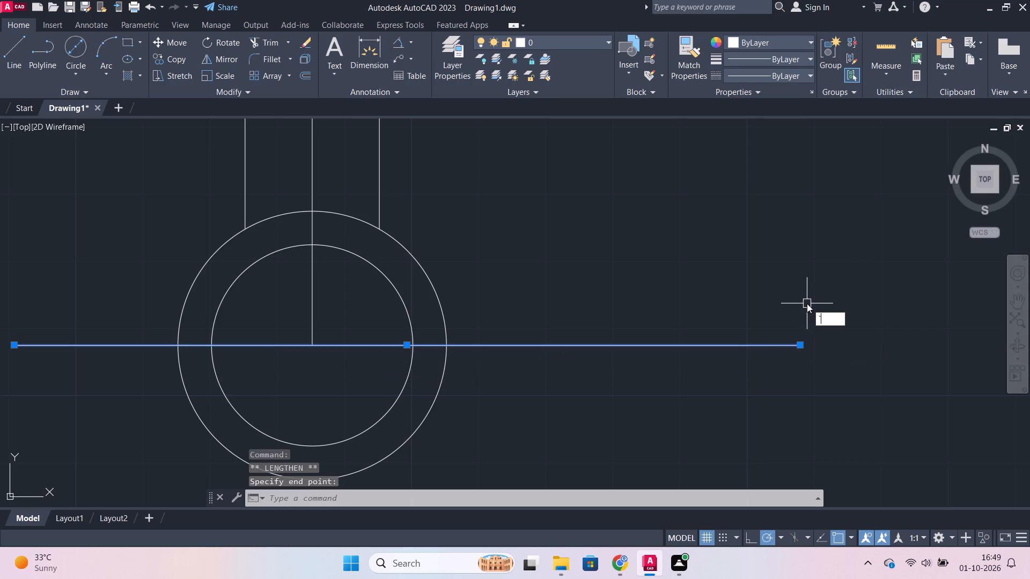
pyautogui.press('Escape')
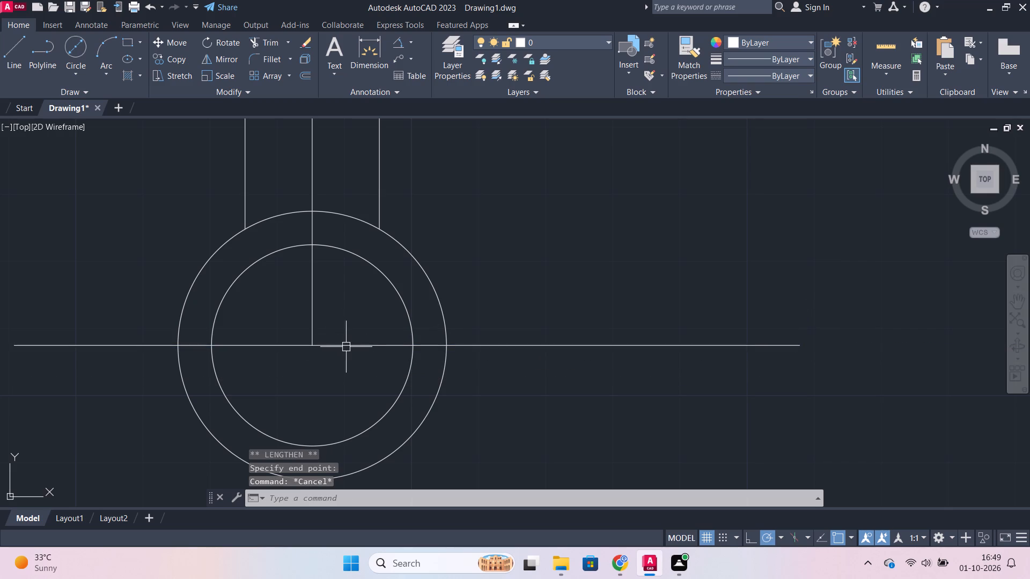
# Draw a line from the concentric circles' centre up to the right, about 60 units long at about 20 degrees.
pyautogui.press('l')
pyautogui.press('Return')
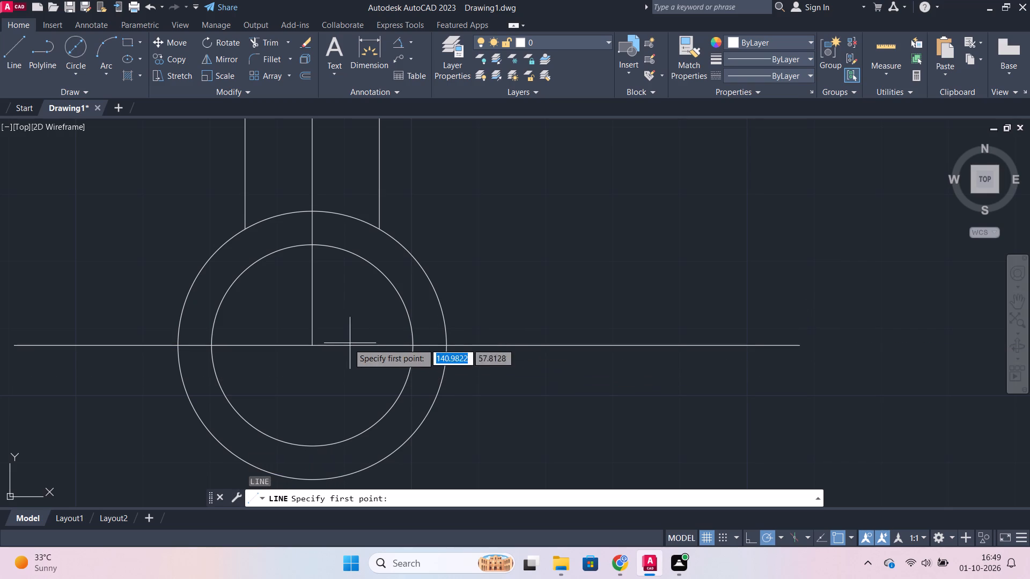
pyautogui.click(313, 344)
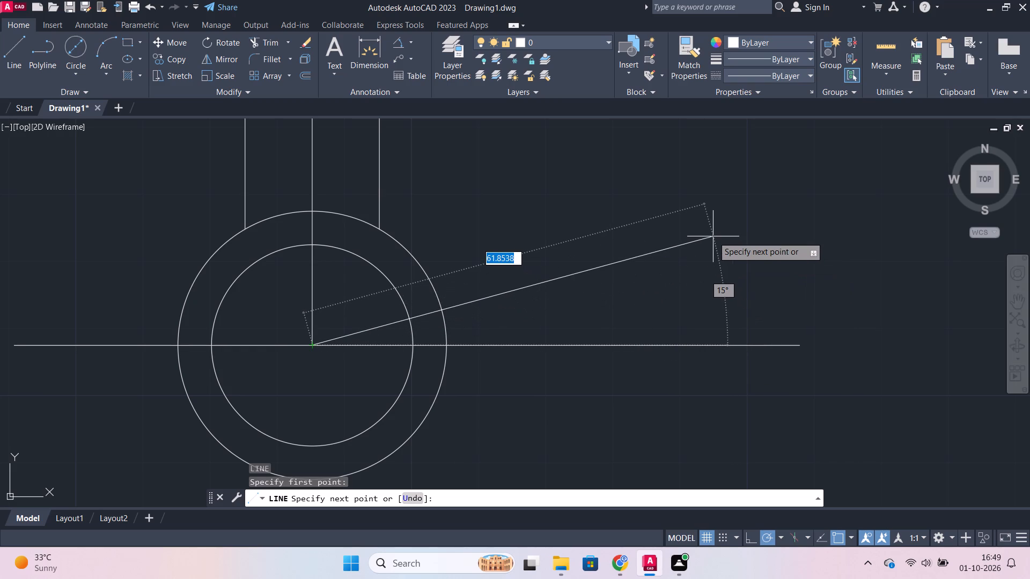
pyautogui.click(691, 210)
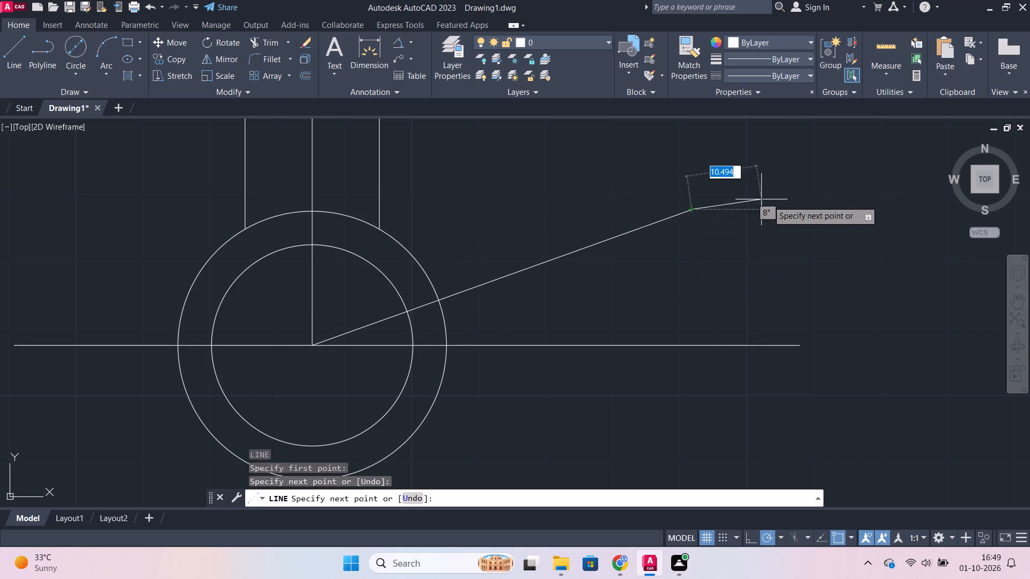
pyautogui.scroll(-2, 768, 212)
pyautogui.scroll(2, 731, 234)
pyautogui.press('Escape')
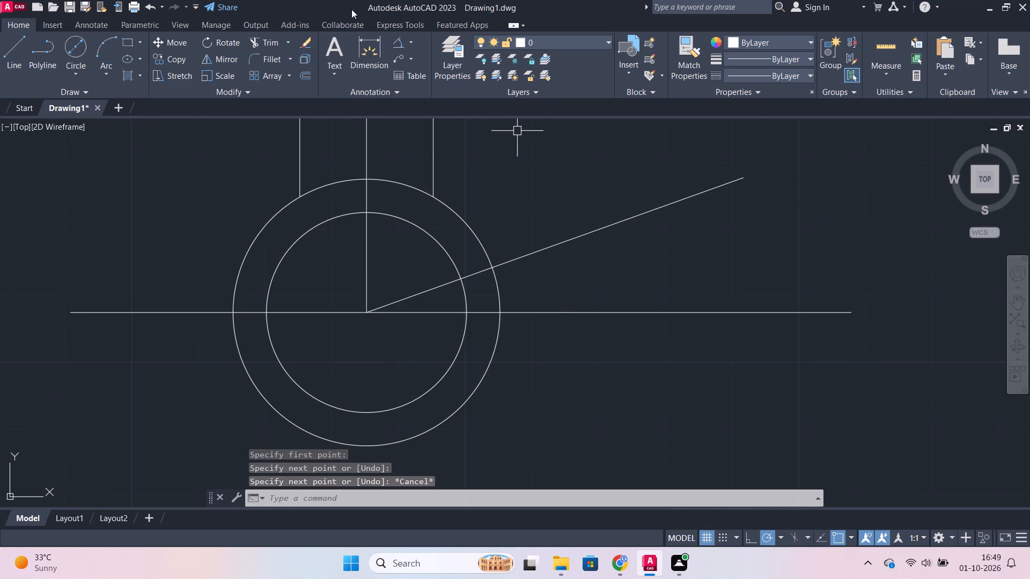
# Check the angle between the new inclined line and the horizontal centre line using an angular dimension.
pyautogui.click(400, 44)
pyautogui.click(548, 248)
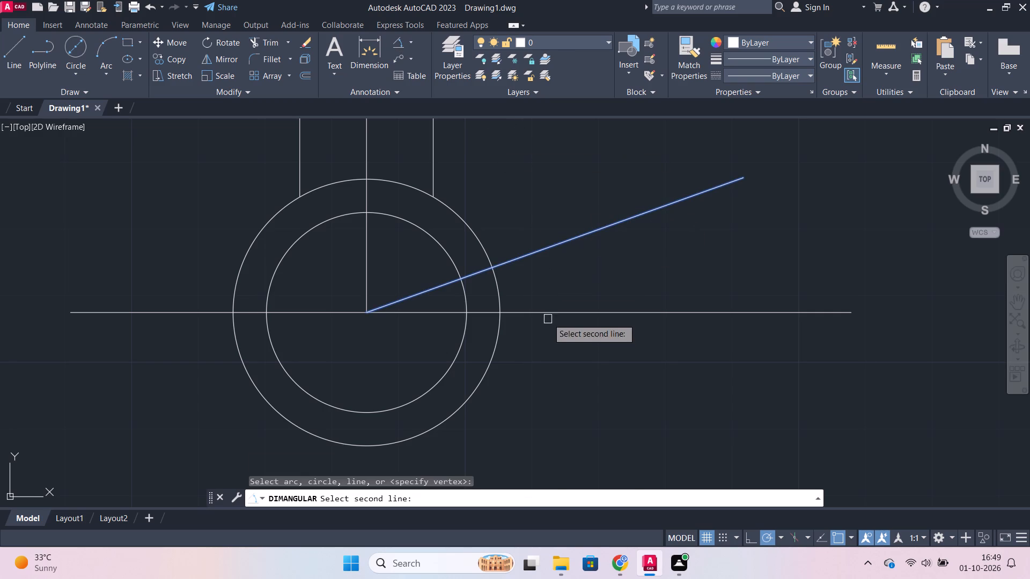
pyautogui.click(546, 309)
pyautogui.press('Escape')
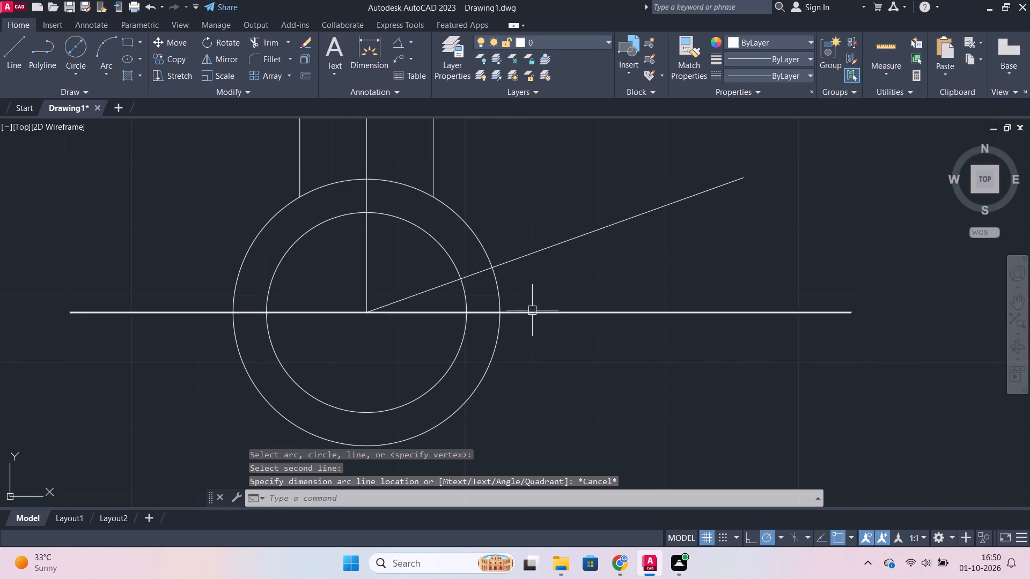
# Start a circle defined by diameter at the centre of the concentric circles.
pyautogui.scroll(-1, 559, 224)
pyautogui.moveTo(597, 233); pyautogui.dragTo(591, 235, button='middle')
pyautogui.scroll(1, 586, 217)
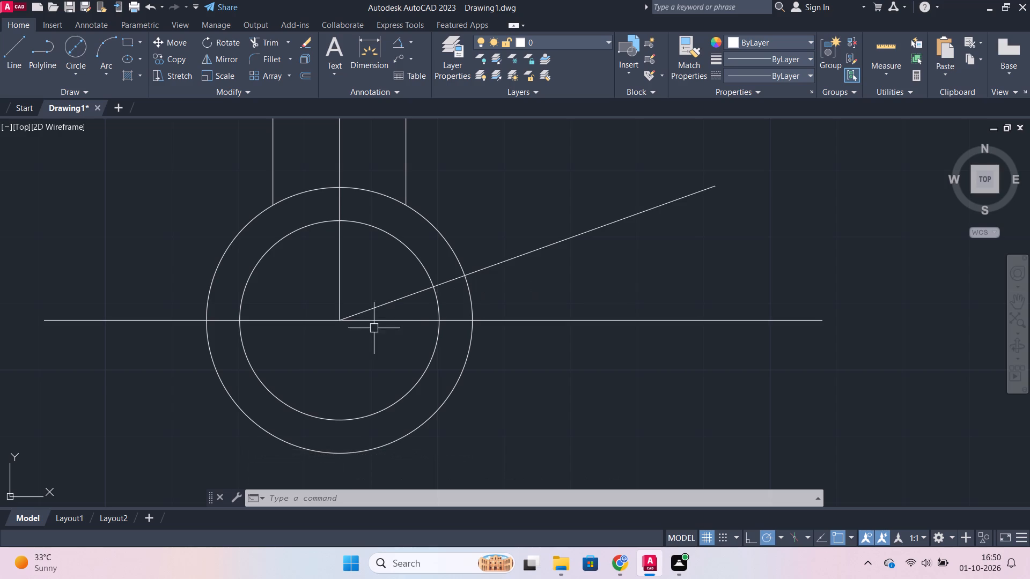
pyautogui.press('c')
pyautogui.press('Return')
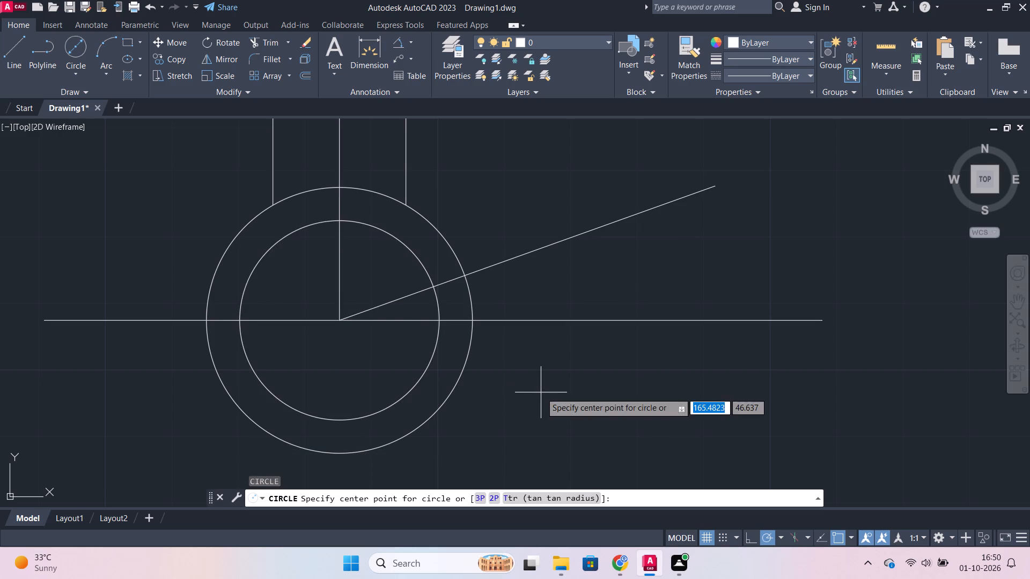
pyautogui.click(339, 321)
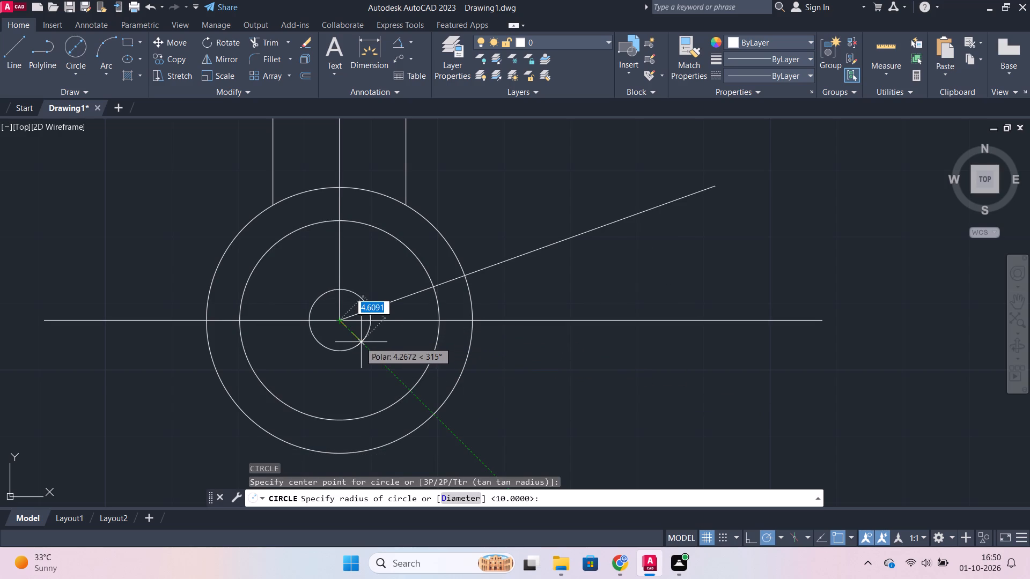
pyautogui.press('d')
pyautogui.press('Return')
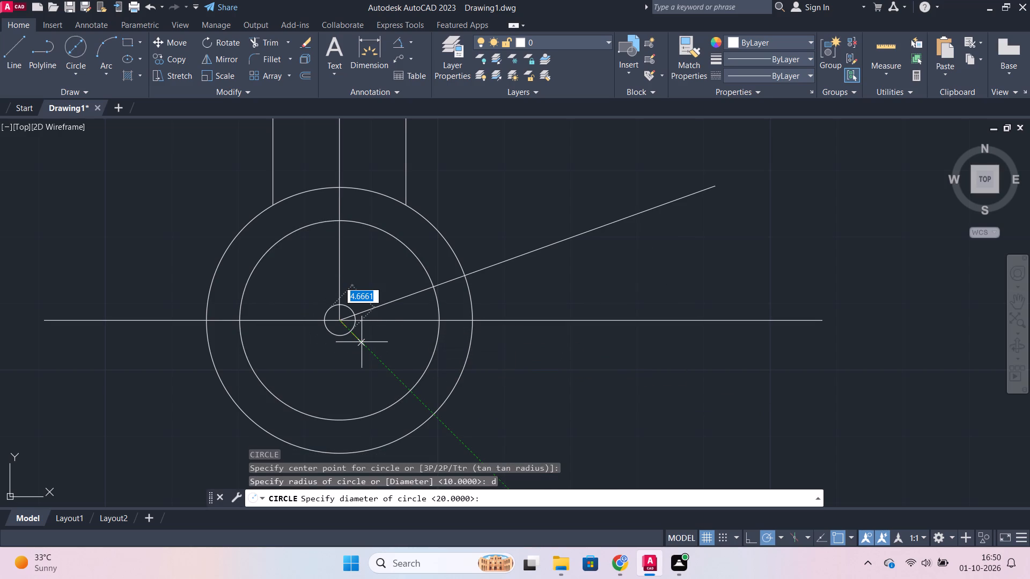
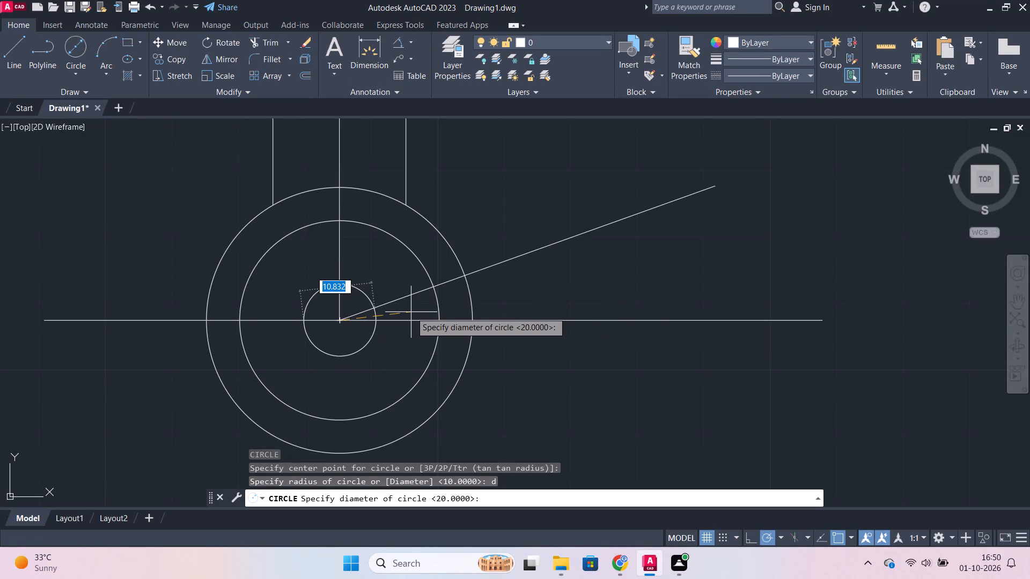
# Draw a circle of diameter 10 at the centre of the concentric circles.
pyautogui.press('d')
pyautogui.press('Return')
pyautogui.write('10')
pyautogui.press('Return')
# Move the diameter 10 circle 50 units from the concentric circles' centre along the inclined line.
pyautogui.click(369, 301)
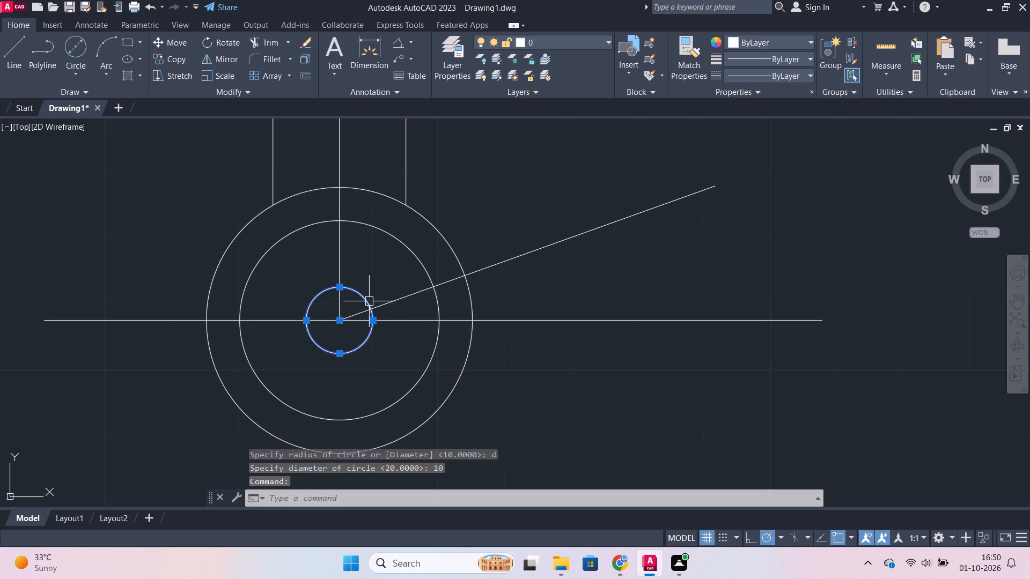
pyautogui.press('m')
pyautogui.press('Return')
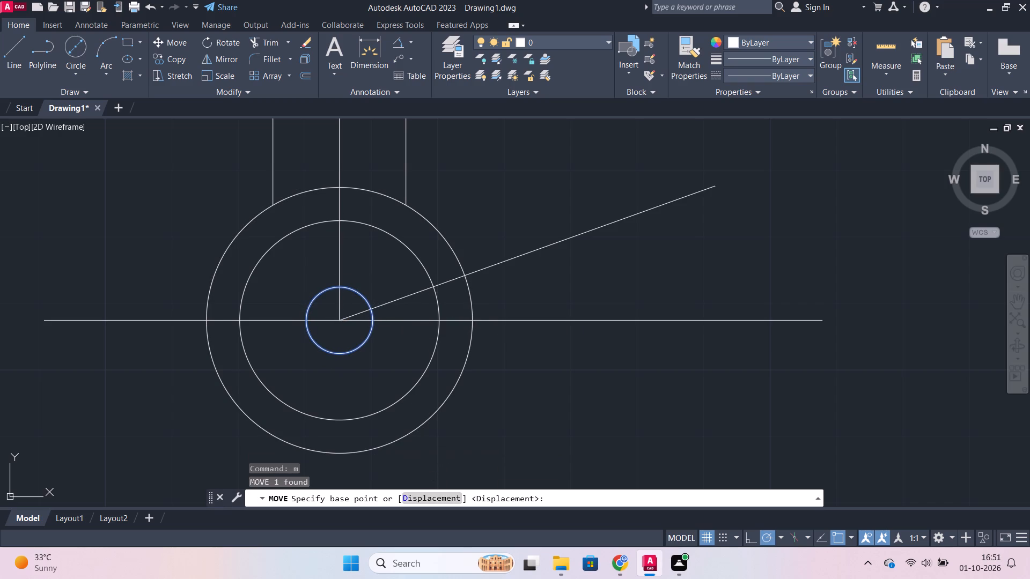
pyautogui.click(338, 320)
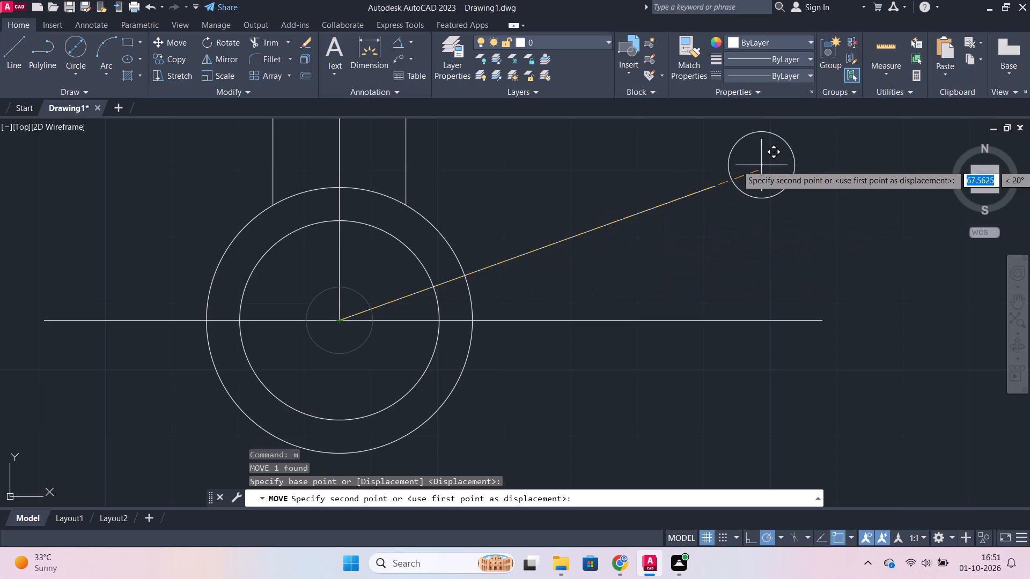
pyautogui.write('50')
pyautogui.press('Return')
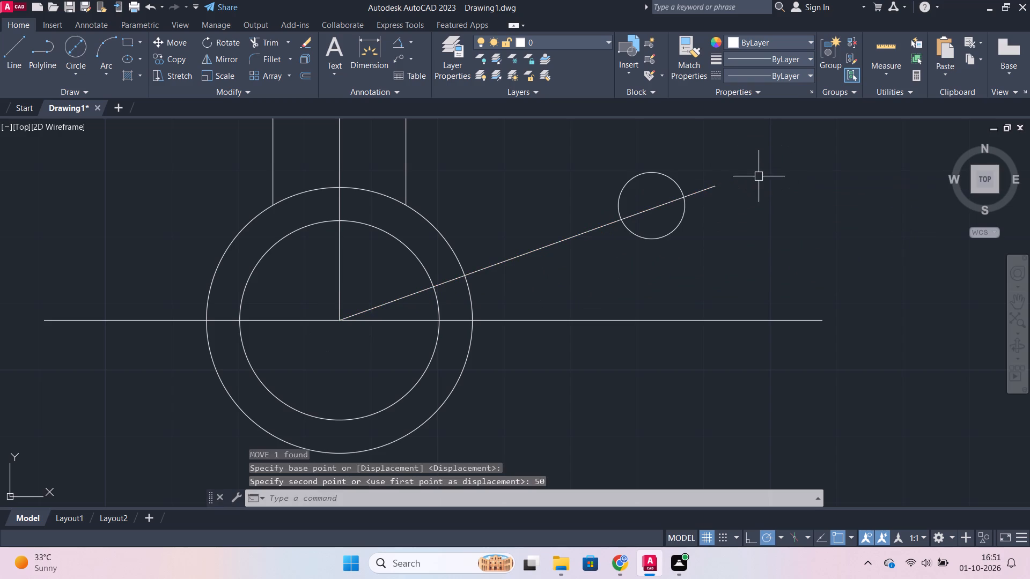
# Offset the inclined line 10 units to its upper side.
pyautogui.moveTo(749, 182); pyautogui.dragTo(717, 190, button='middle')
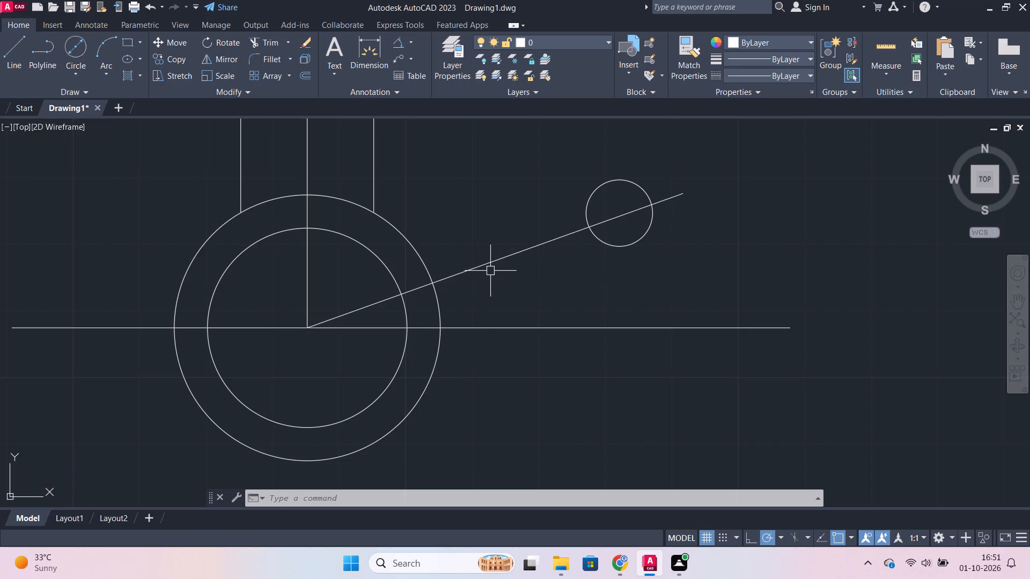
pyautogui.scroll(-3, 490, 270)
pyautogui.scroll(2, 517, 214)
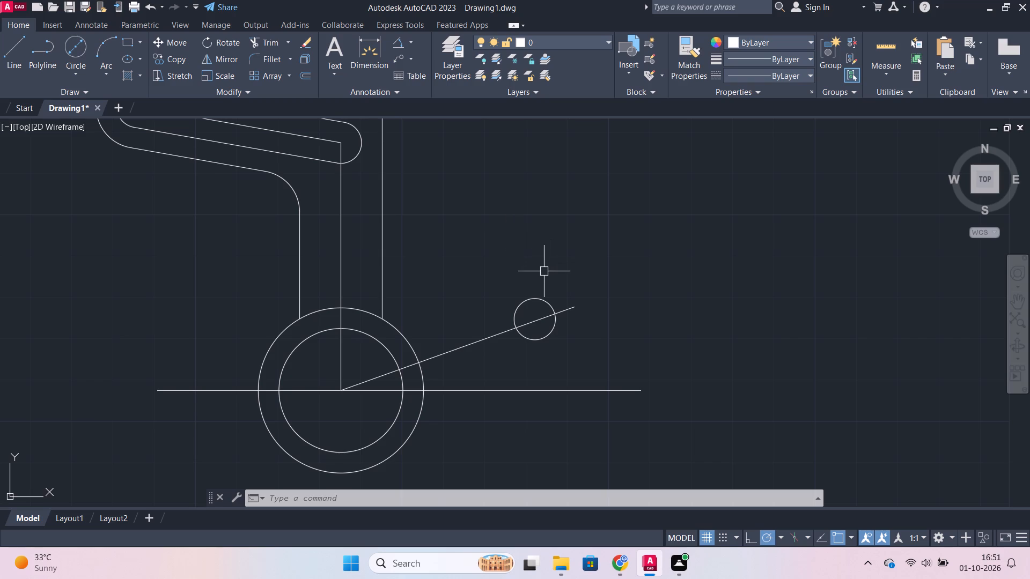
pyautogui.scroll(-1, 543, 268)
pyautogui.scroll(2, 497, 311)
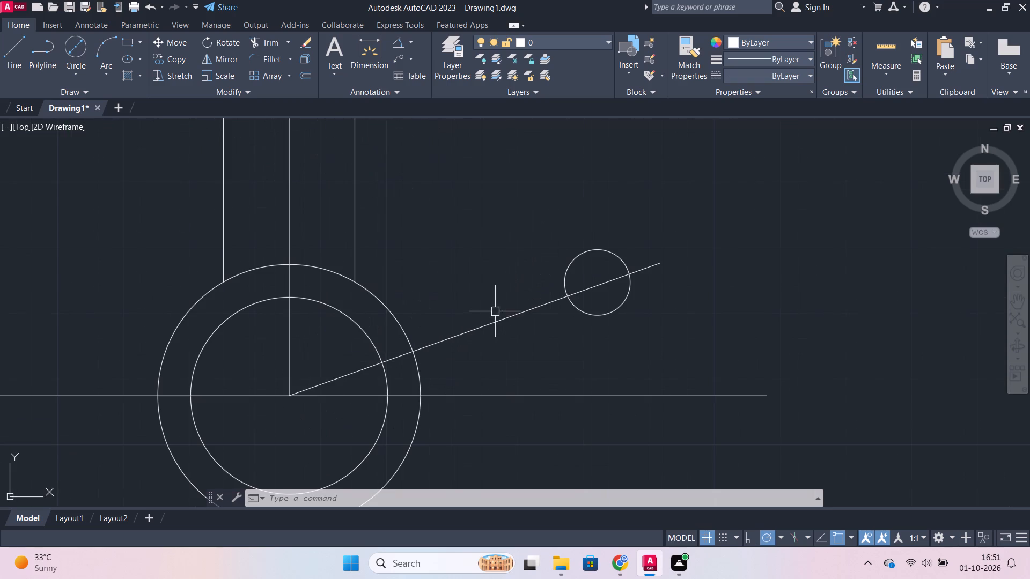
pyautogui.scroll(-1, 504, 316)
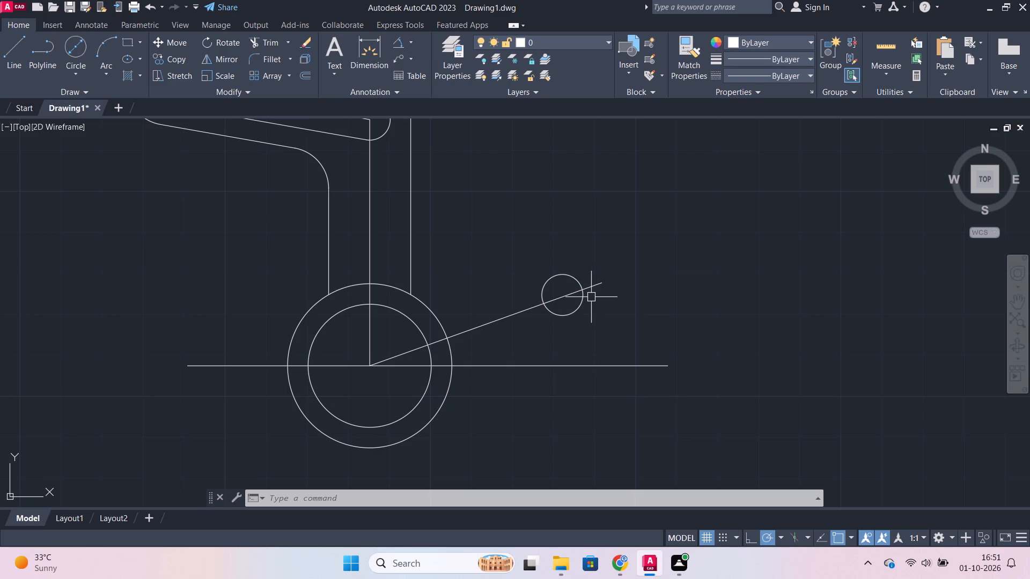
pyautogui.click(463, 334)
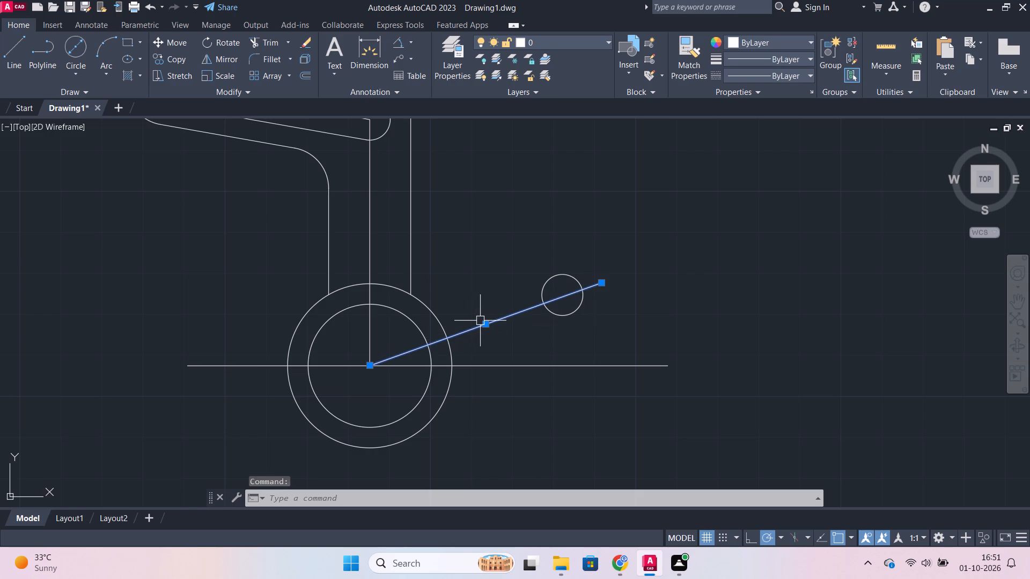
pyautogui.press('o')
pyautogui.press('Return')
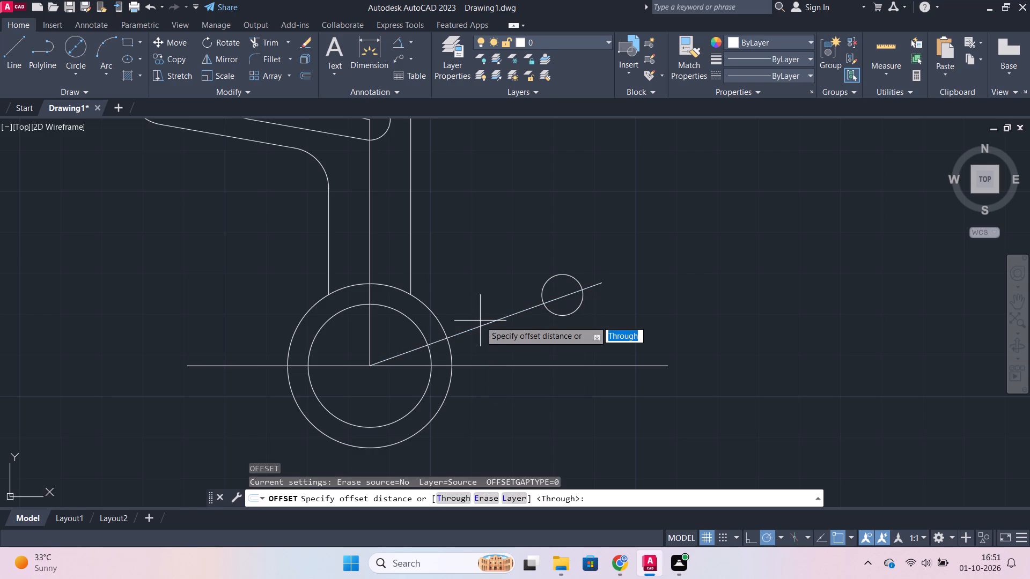
pyautogui.press('Return')
pyautogui.write('10')
pyautogui.press('Return')
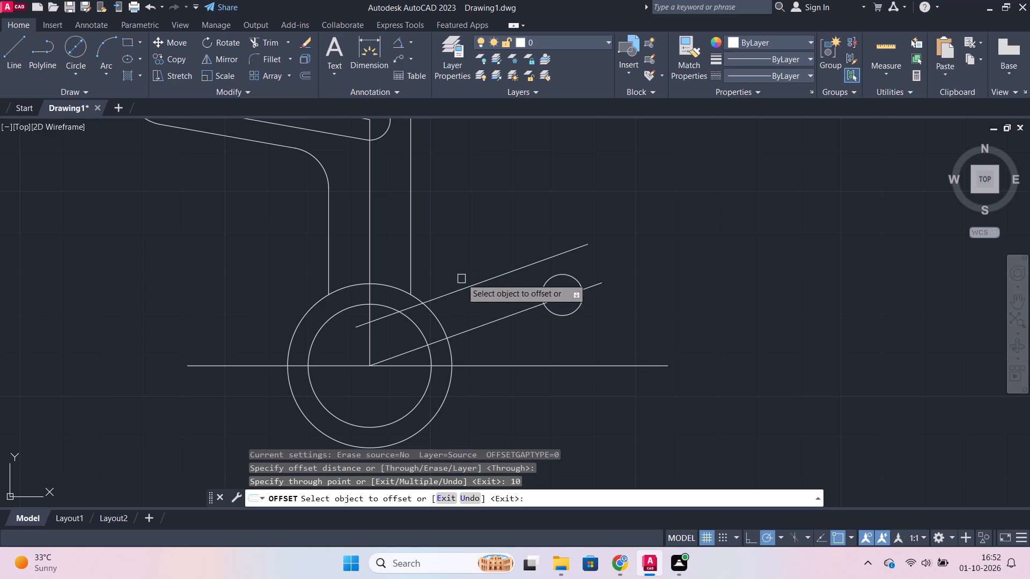
# Offset the original inclined line 10 units to its lower side and finish the Offset command.
pyautogui.scroll(-1, 462, 277)
pyautogui.click(472, 309)
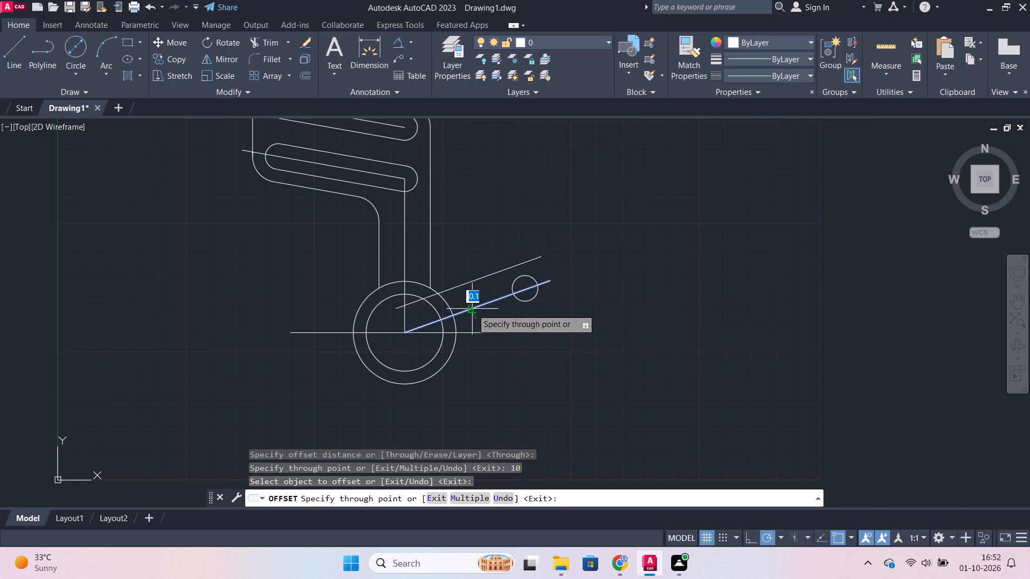
pyautogui.write('10')
pyautogui.press('Return')
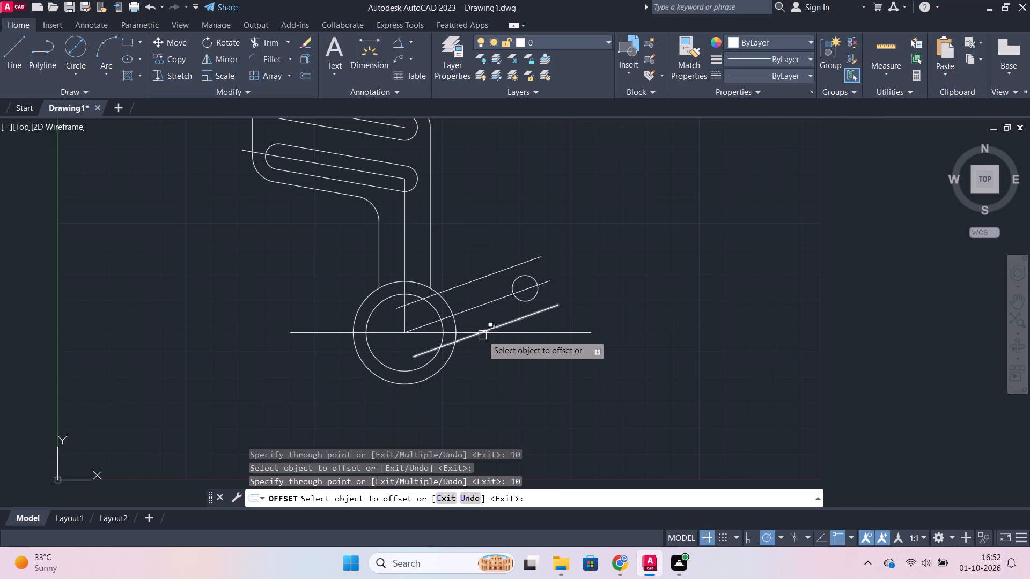
pyautogui.scroll(2, 501, 306)
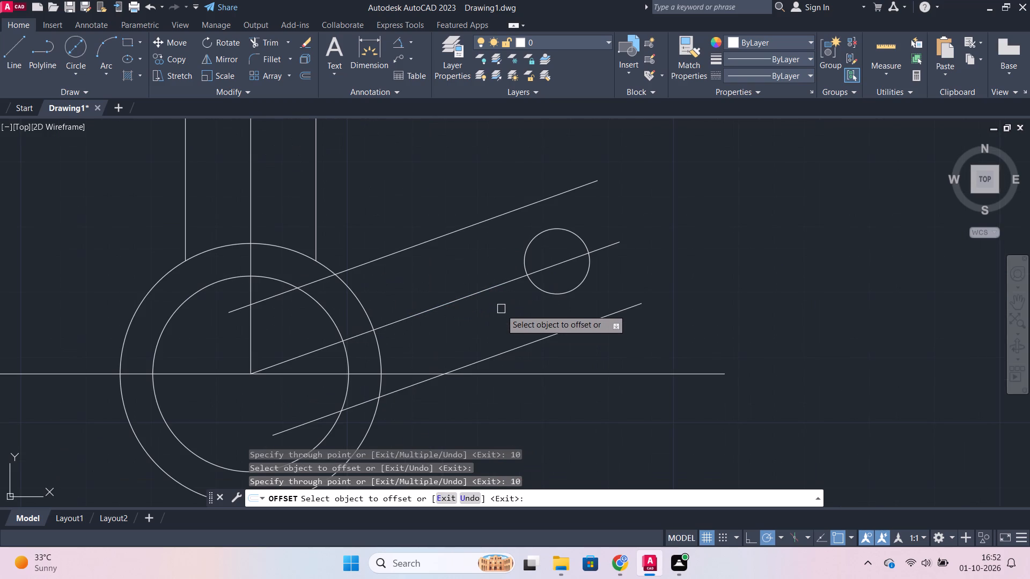
pyautogui.scroll(-2, 637, 296)
pyautogui.scroll(1, 659, 300)
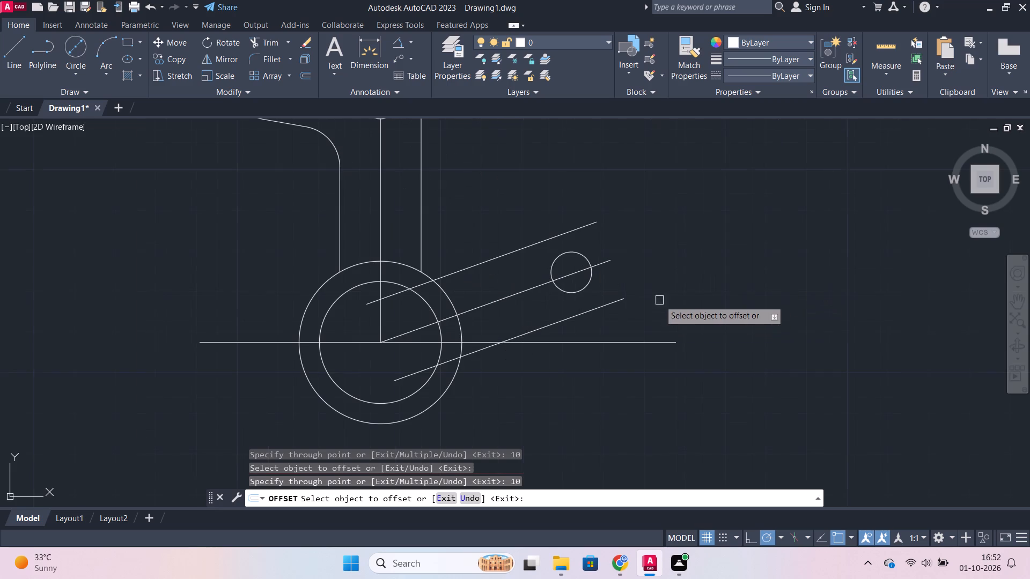
pyautogui.press('Escape')
# Check the angles of the lower offset line and the middle inclined line to the horizontal centre line without placing dimensions.
pyautogui.click(395, 37)
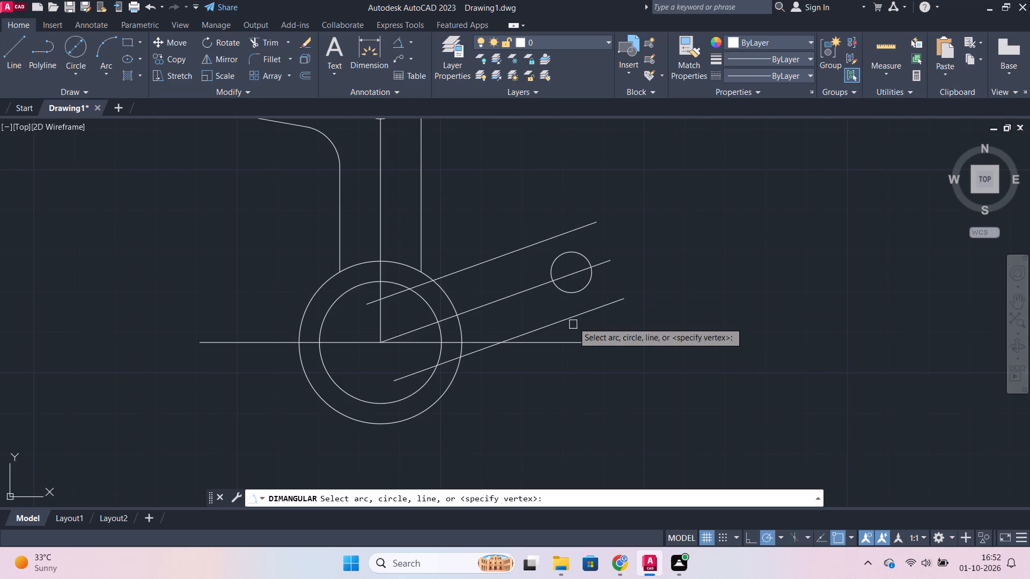
pyautogui.click(573, 316)
pyautogui.click(588, 346)
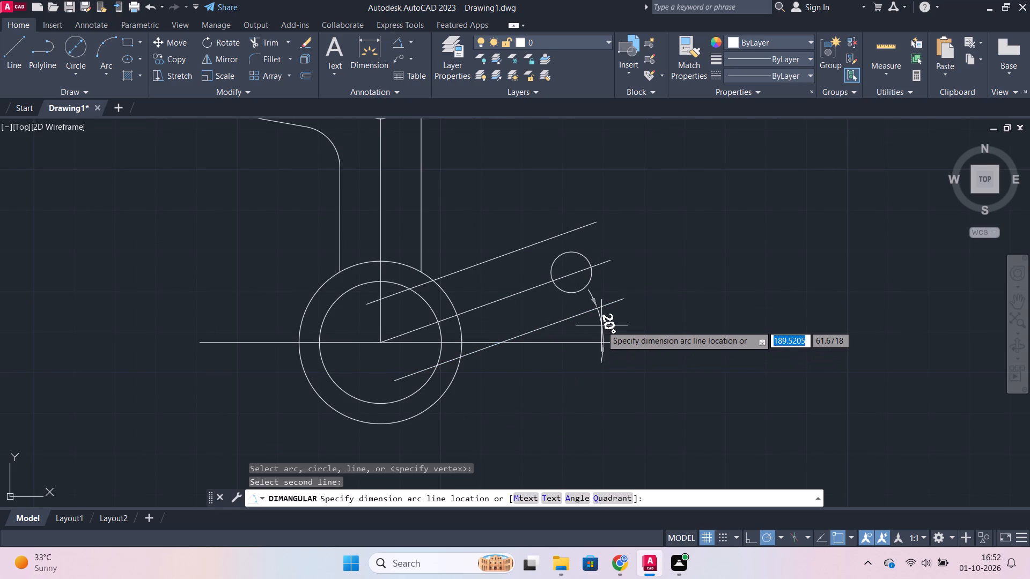
pyautogui.press('Escape')
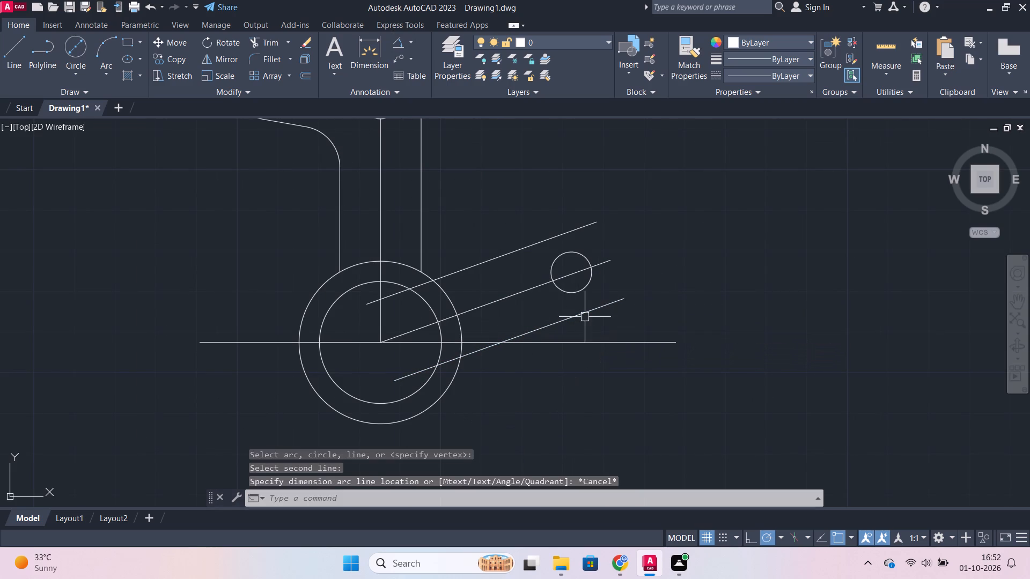
pyautogui.click(395, 44)
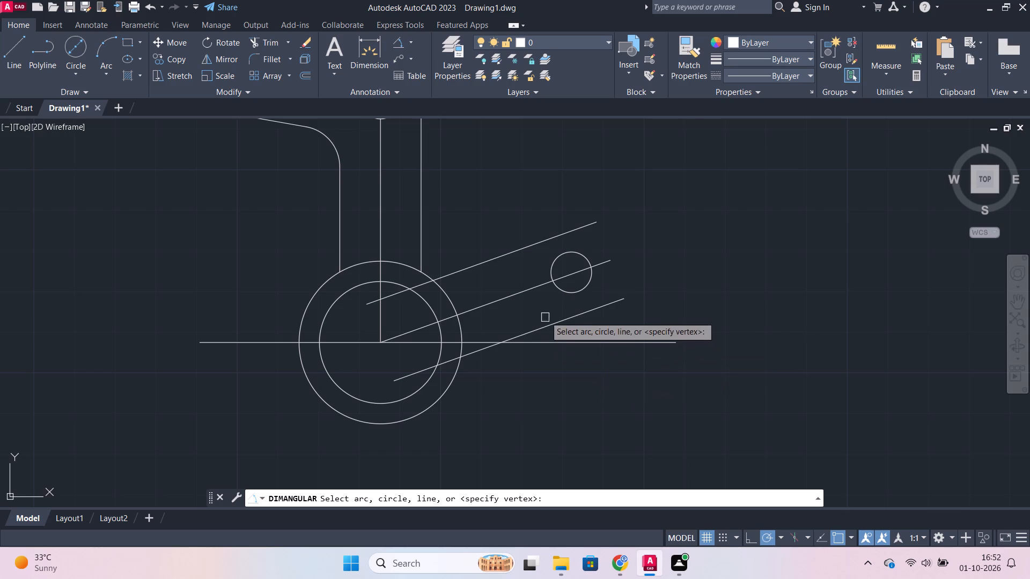
pyautogui.click(516, 292)
pyautogui.click(577, 344)
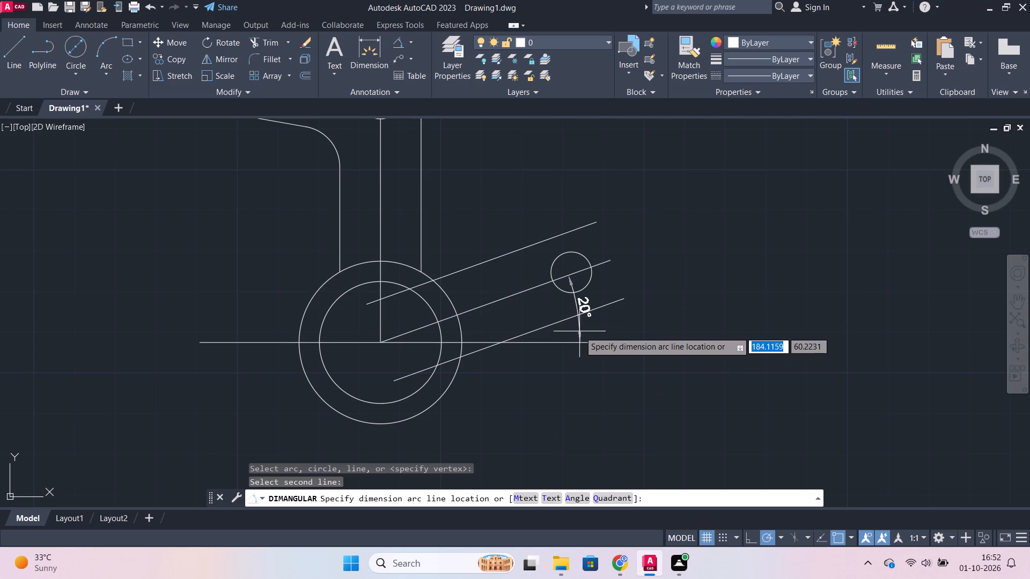
pyautogui.scroll(3, 542, 331)
pyautogui.scroll(-2, 542, 331)
pyautogui.press('Escape')
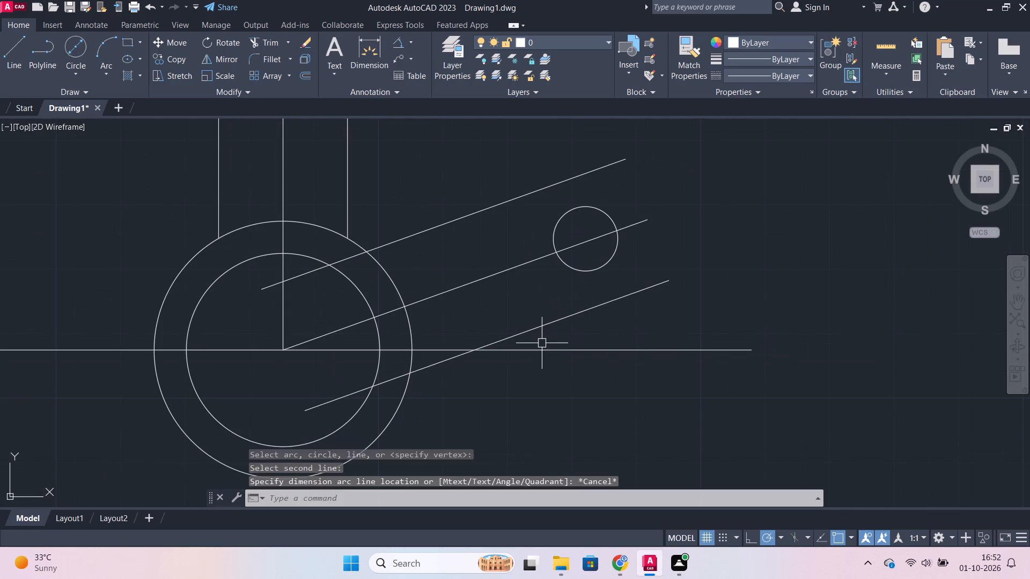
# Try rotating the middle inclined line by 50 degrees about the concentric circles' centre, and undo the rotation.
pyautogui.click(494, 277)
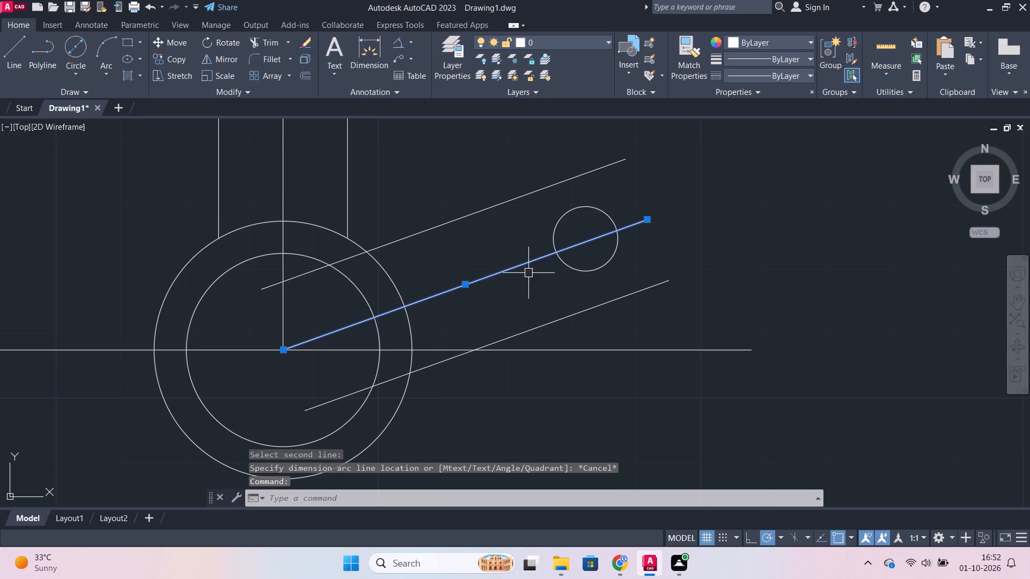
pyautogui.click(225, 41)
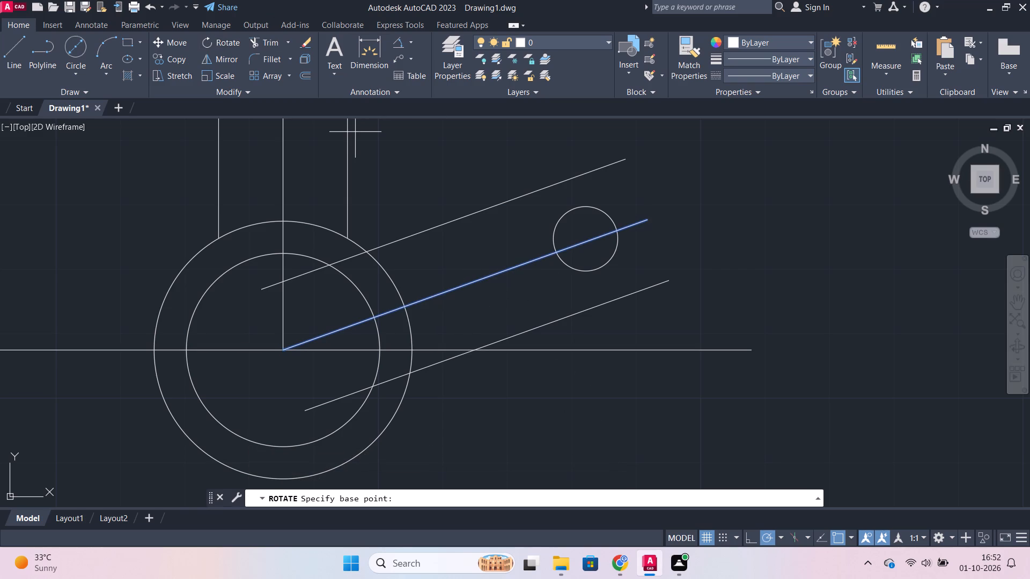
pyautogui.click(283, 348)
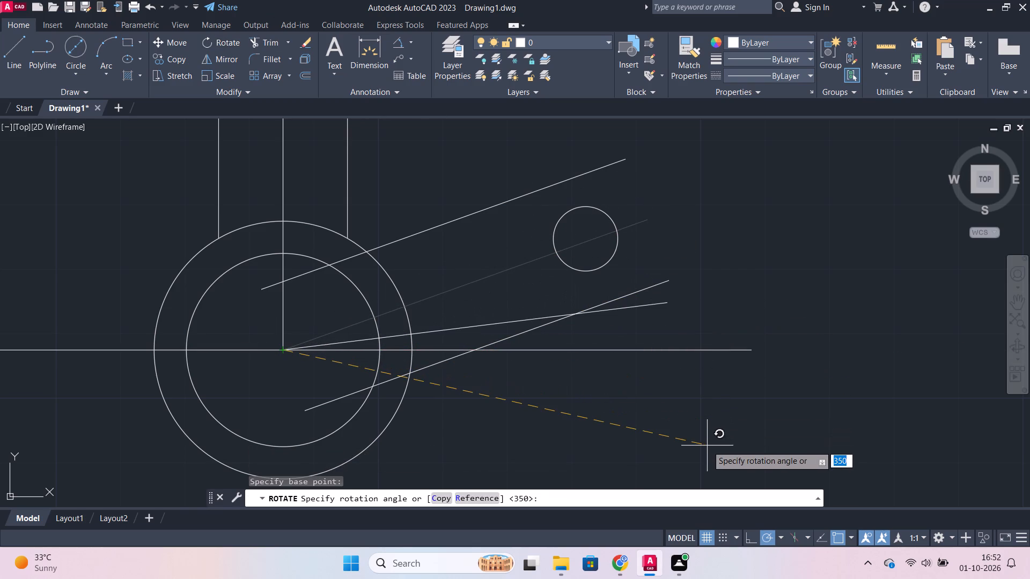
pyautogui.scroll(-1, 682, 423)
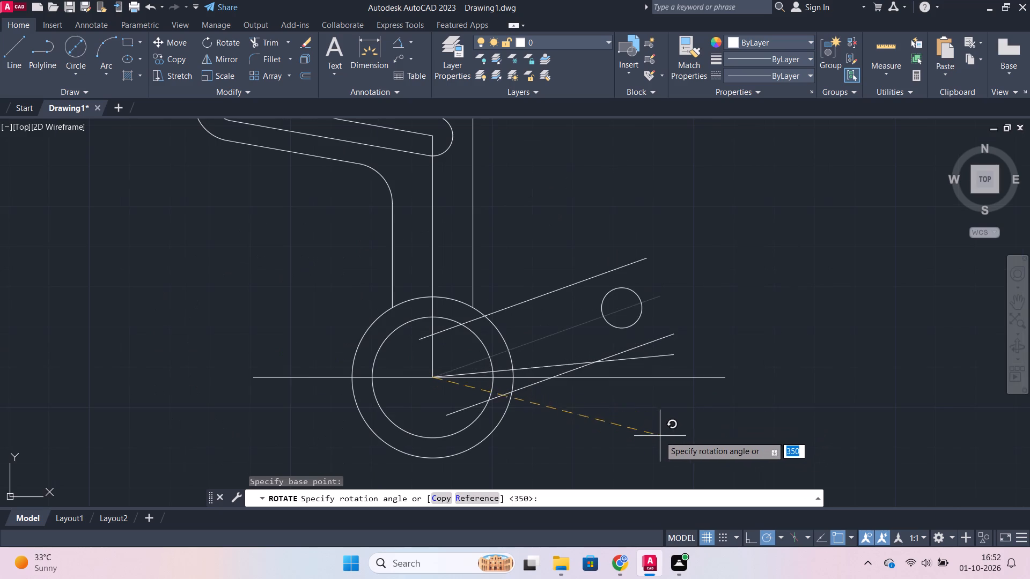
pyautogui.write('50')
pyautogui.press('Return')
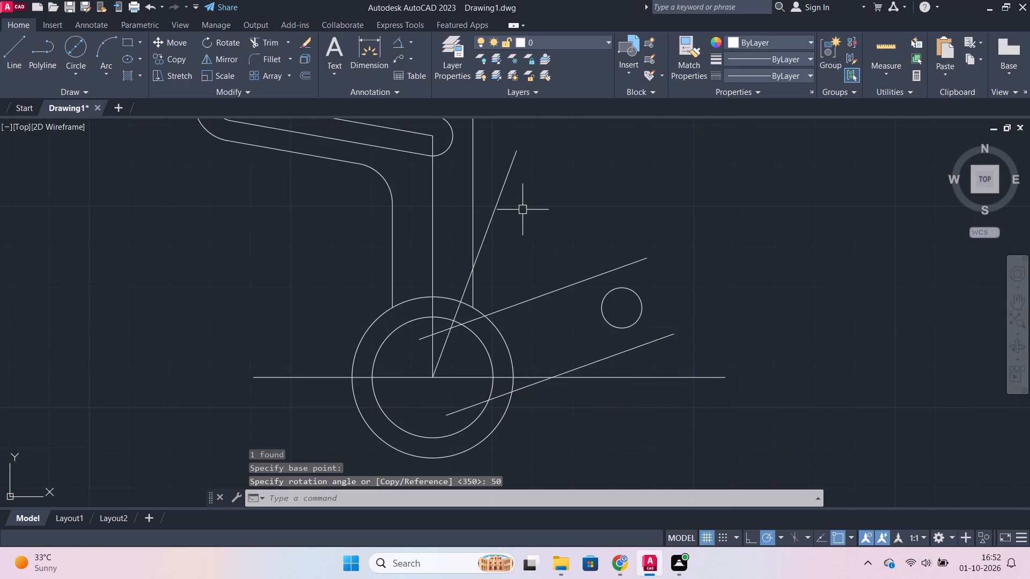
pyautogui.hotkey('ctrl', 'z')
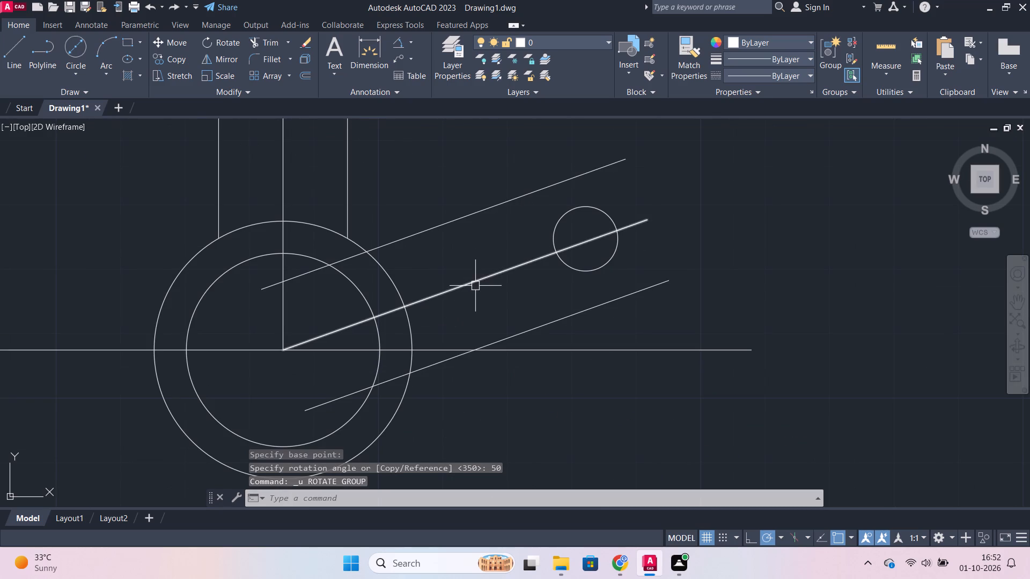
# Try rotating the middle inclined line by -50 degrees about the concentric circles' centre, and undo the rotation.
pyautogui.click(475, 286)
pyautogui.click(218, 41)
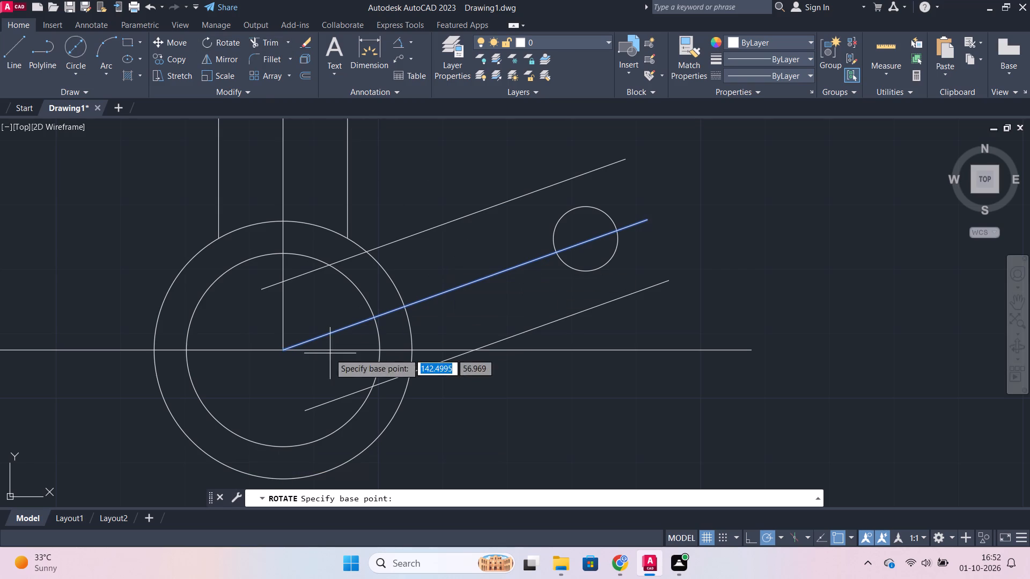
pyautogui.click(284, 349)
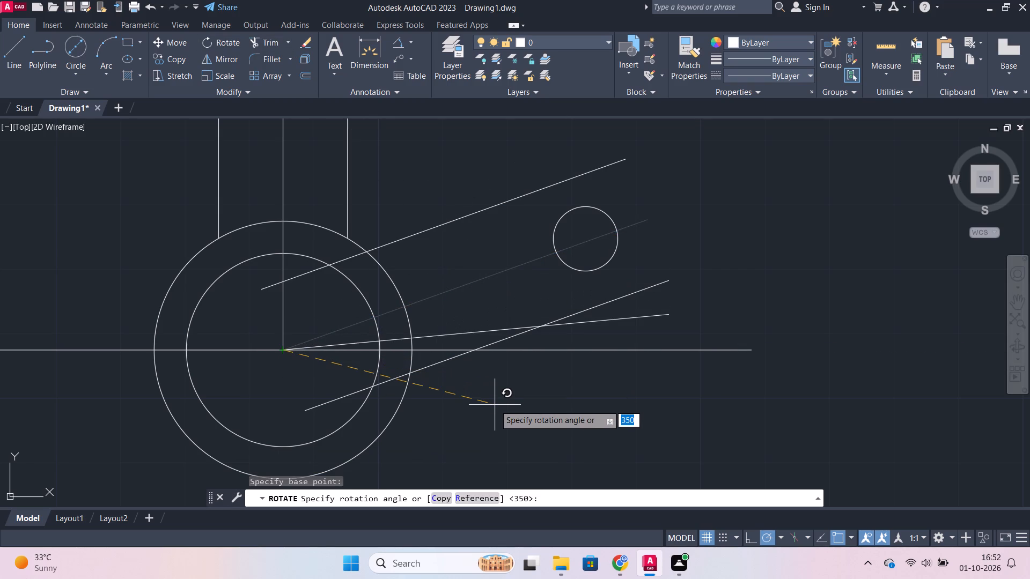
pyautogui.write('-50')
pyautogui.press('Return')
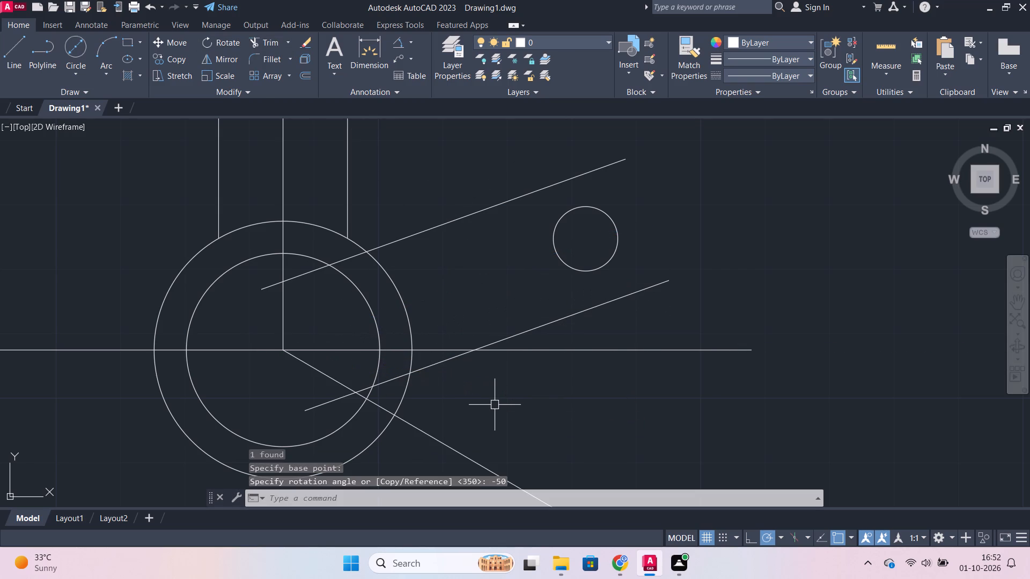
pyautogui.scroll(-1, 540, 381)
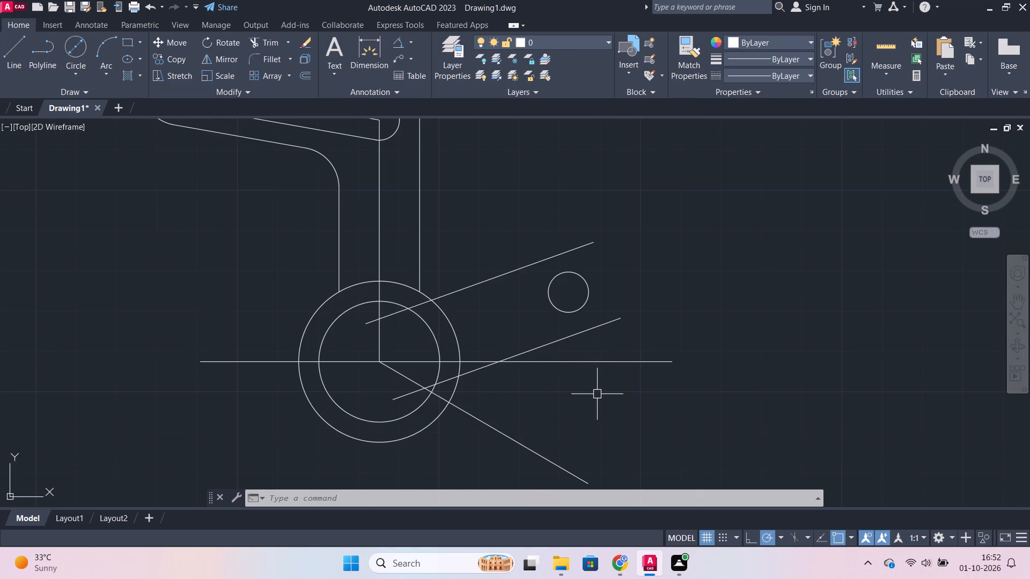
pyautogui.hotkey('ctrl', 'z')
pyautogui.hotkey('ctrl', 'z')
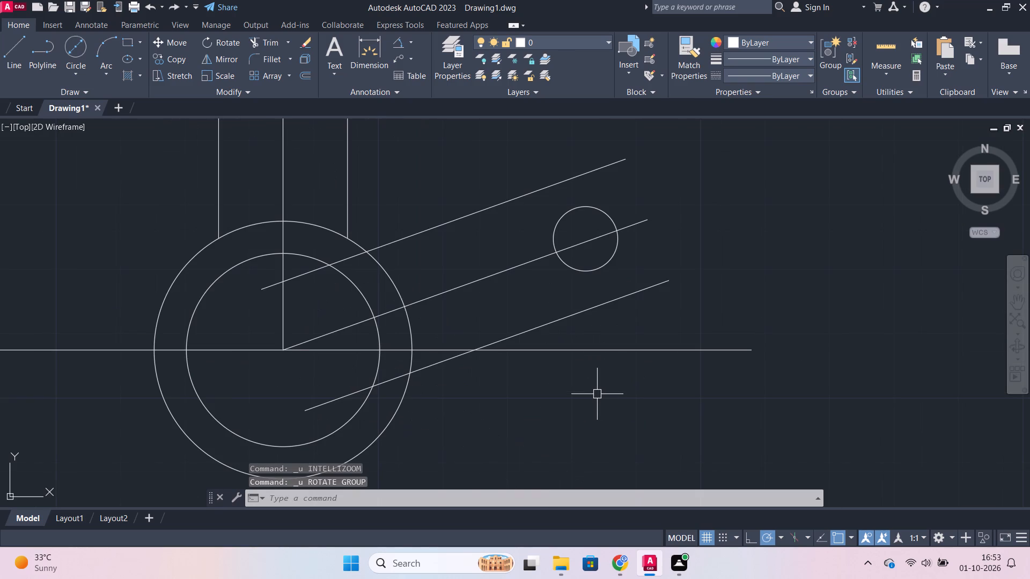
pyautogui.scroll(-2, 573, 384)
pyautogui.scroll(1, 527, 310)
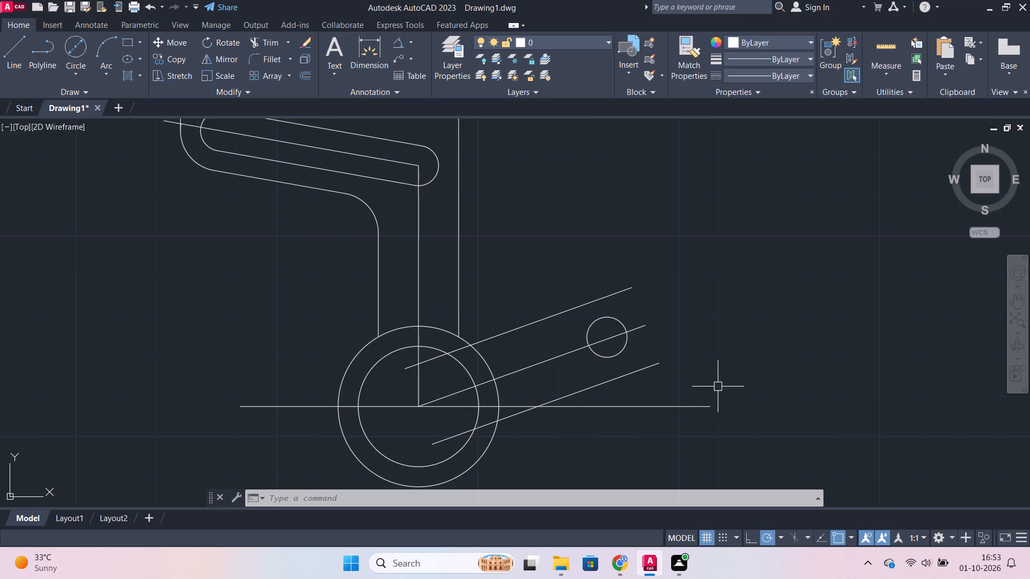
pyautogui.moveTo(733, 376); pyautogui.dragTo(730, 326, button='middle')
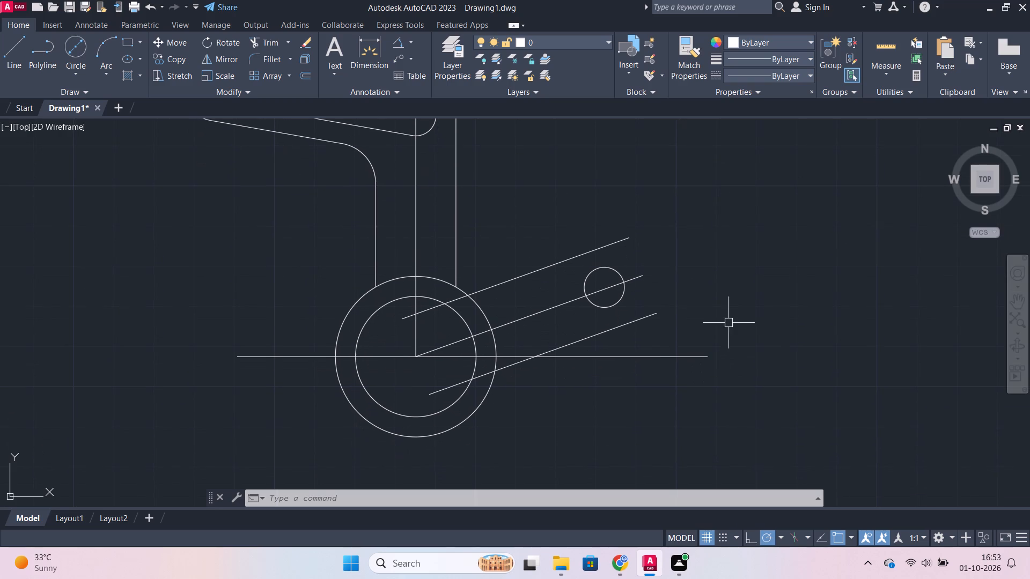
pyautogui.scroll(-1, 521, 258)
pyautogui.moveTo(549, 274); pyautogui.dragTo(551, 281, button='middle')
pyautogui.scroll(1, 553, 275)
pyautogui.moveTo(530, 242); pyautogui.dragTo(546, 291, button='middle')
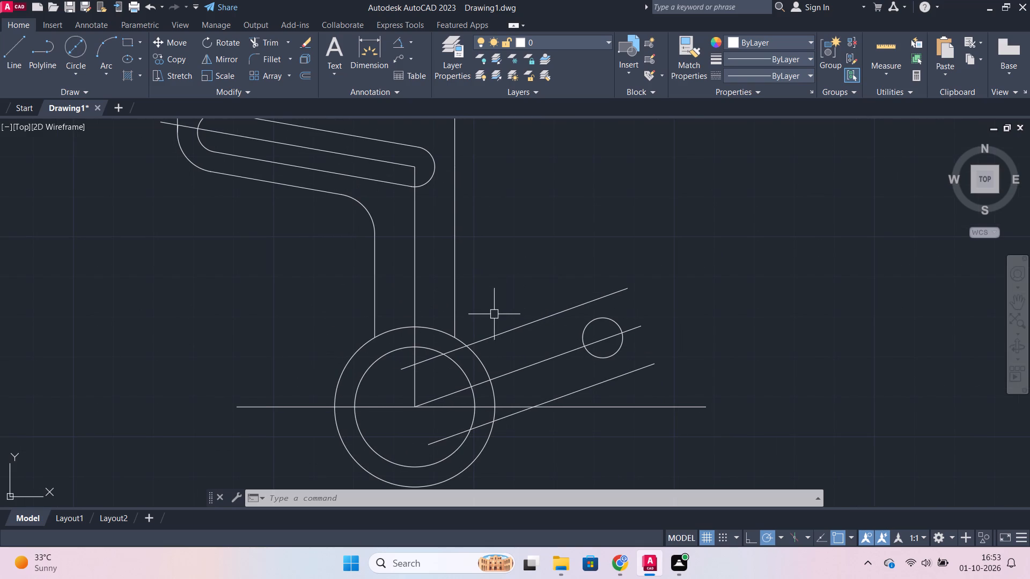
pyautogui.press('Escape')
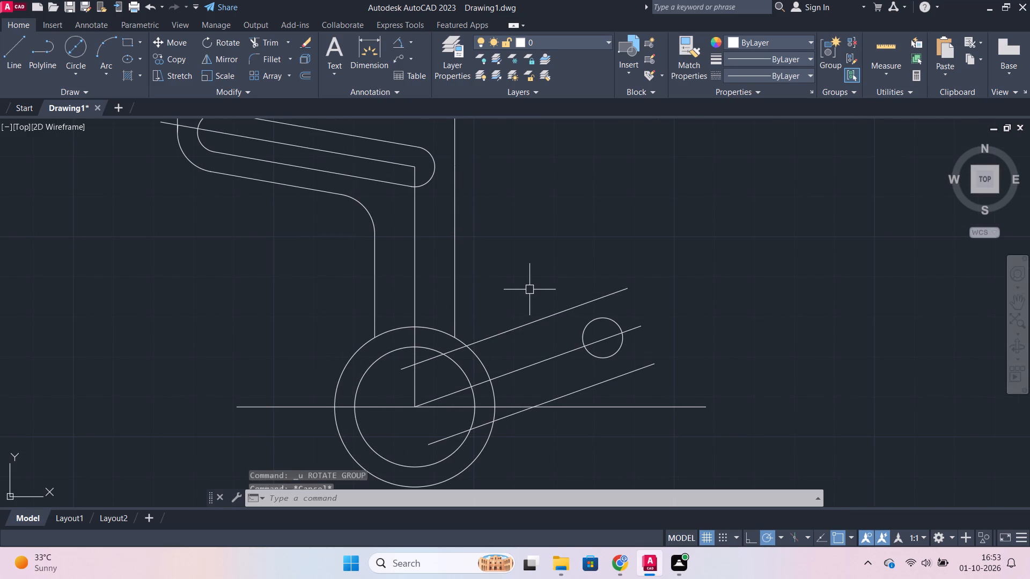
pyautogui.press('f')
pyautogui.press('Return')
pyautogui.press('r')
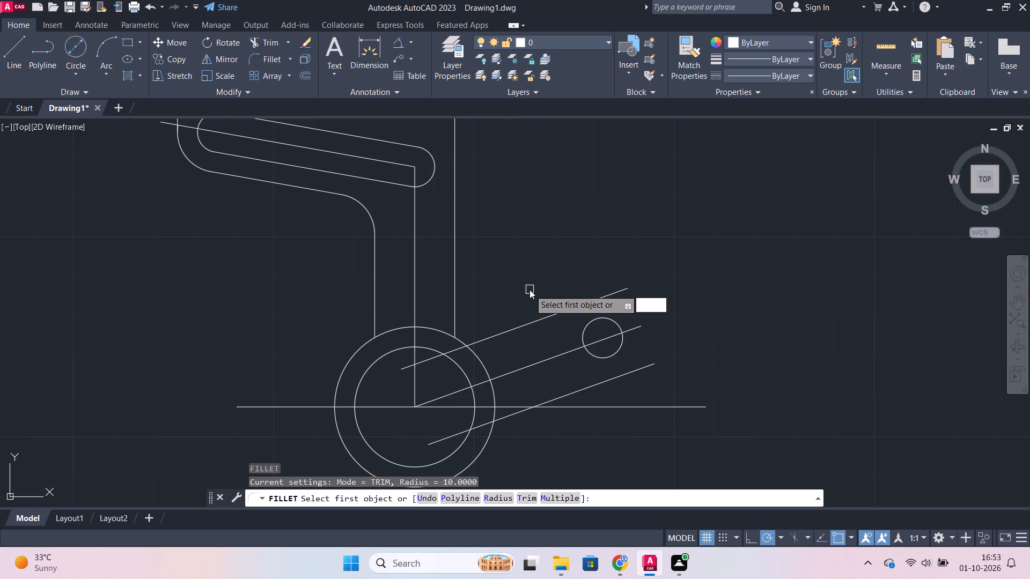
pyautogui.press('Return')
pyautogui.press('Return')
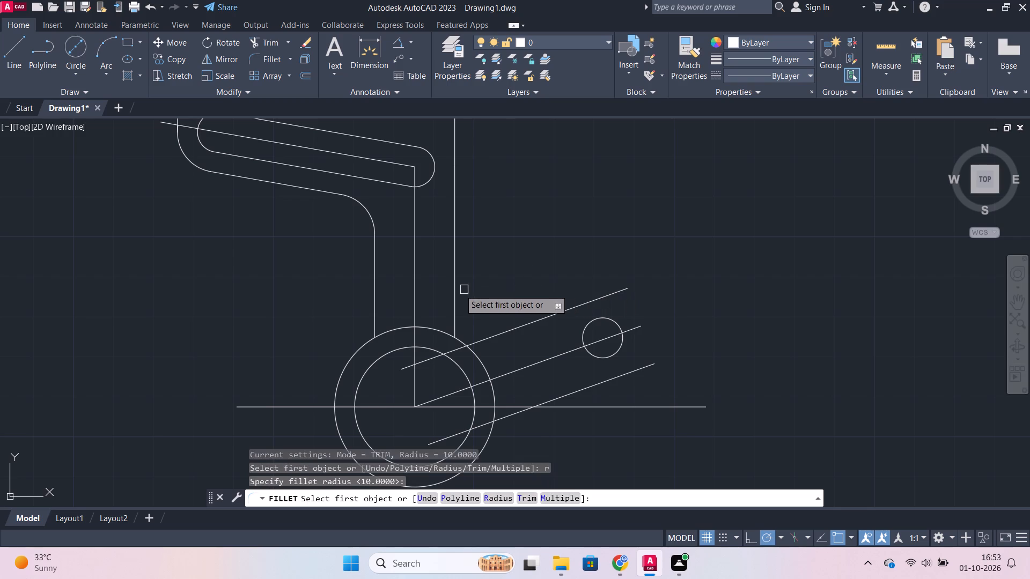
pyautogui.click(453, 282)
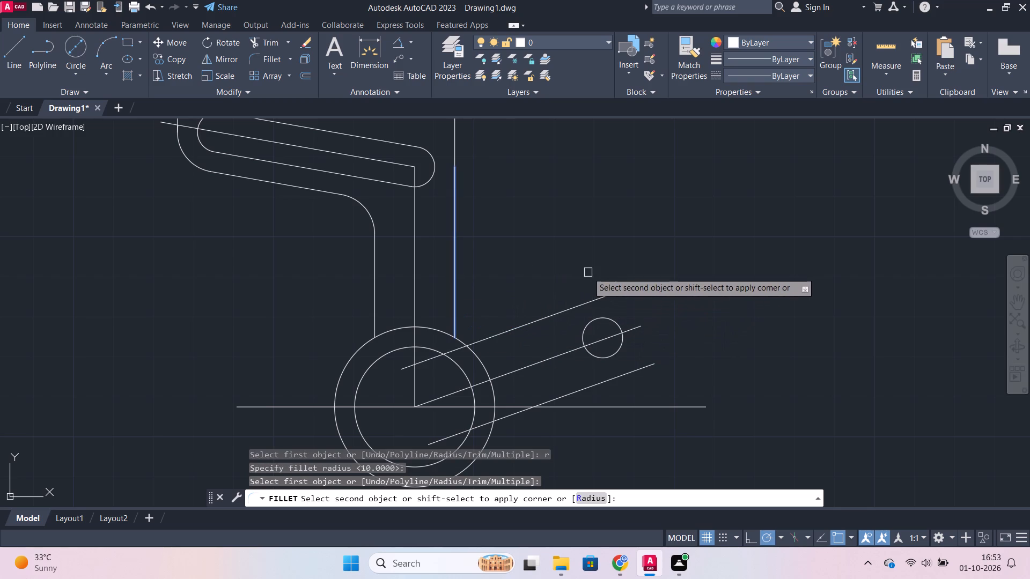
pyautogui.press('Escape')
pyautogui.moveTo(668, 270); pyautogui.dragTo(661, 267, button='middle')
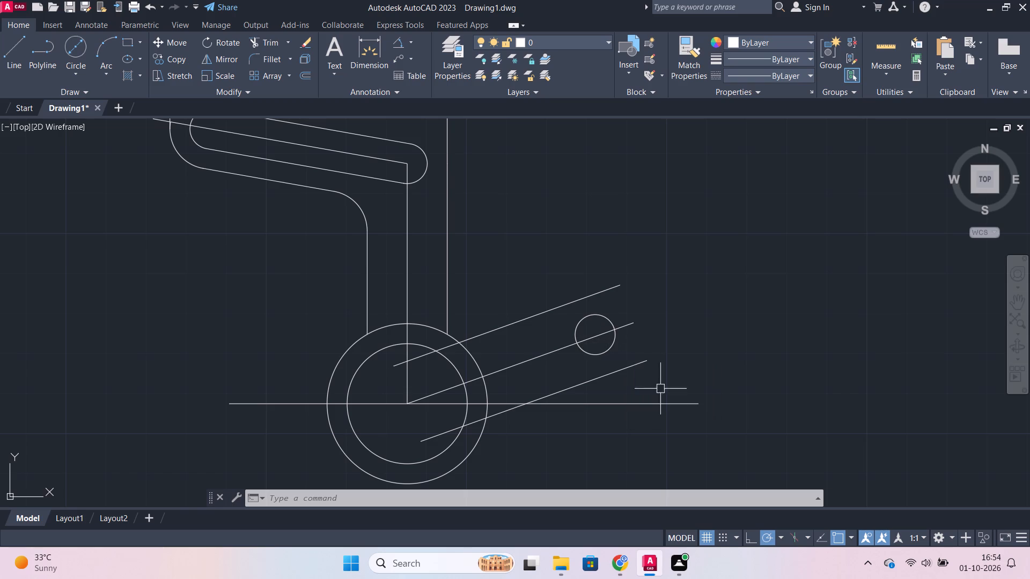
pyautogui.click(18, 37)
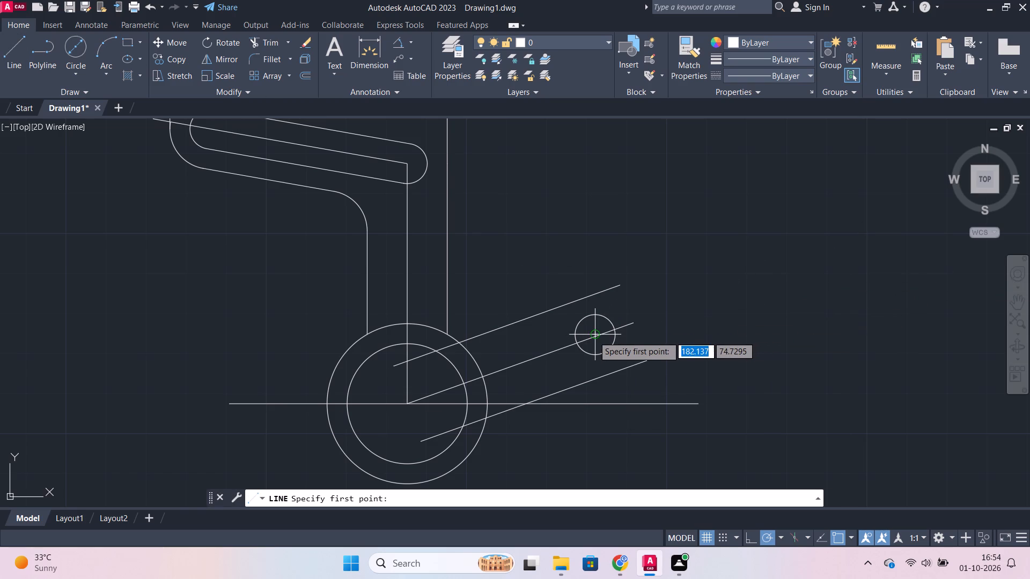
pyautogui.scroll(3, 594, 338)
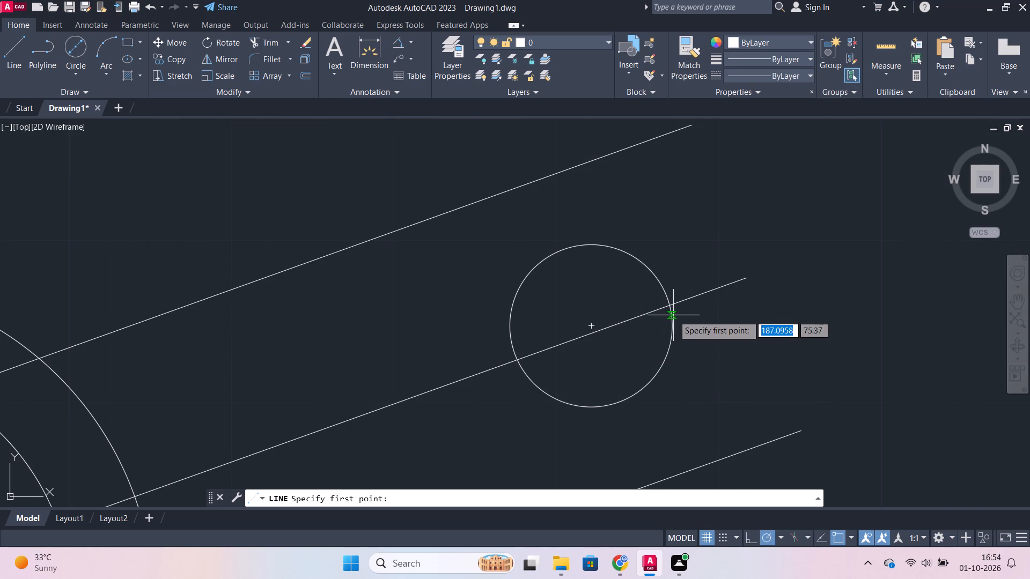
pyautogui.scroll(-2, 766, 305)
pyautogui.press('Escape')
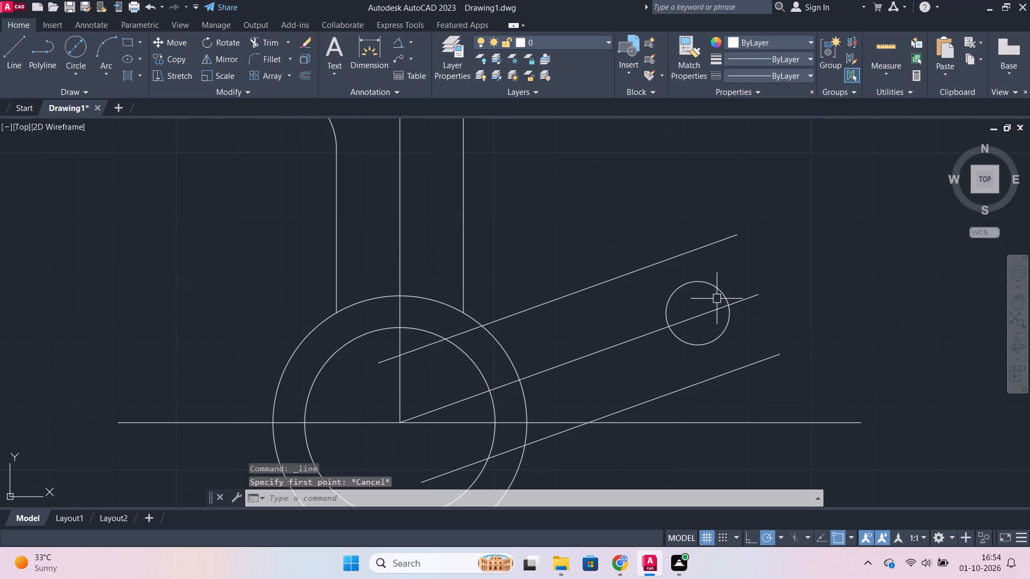
# Erase the small circle near the outer end of the middle inclined line.
pyautogui.click(719, 299)
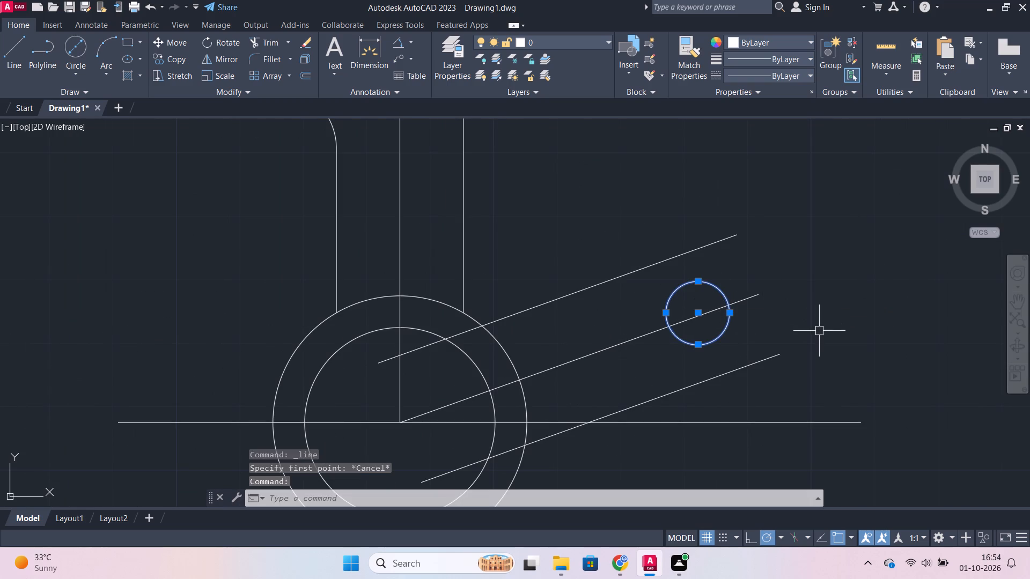
pyautogui.press('d')
pyautogui.press('Escape')
pyautogui.press('e')
pyautogui.press('Return')
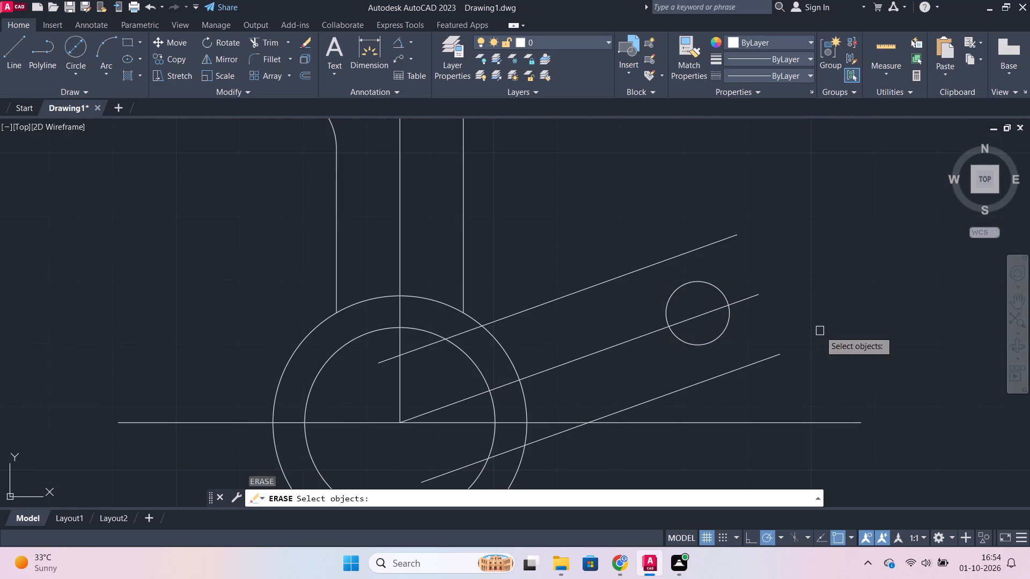
pyautogui.press('Escape')
pyautogui.click(717, 287)
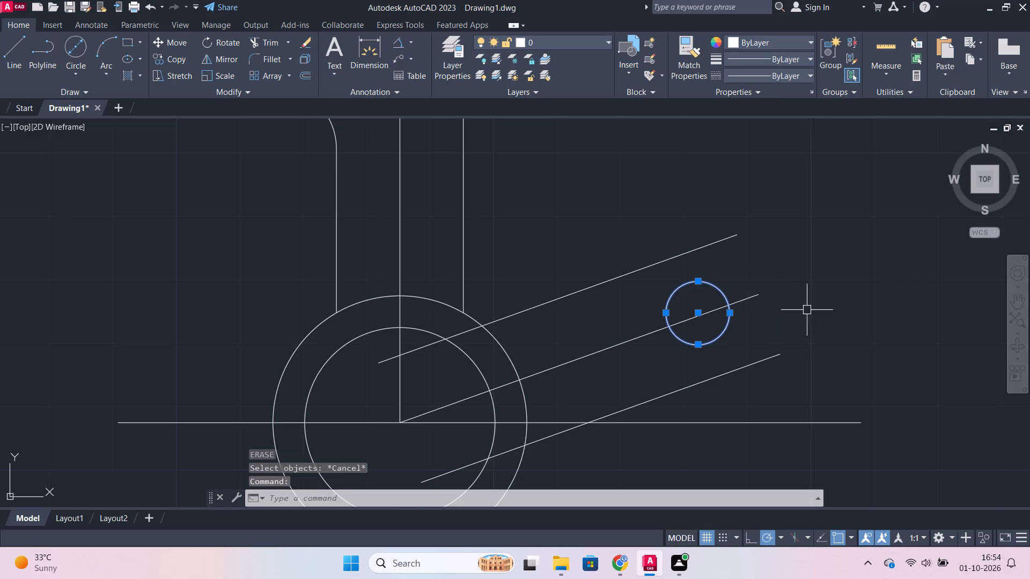
pyautogui.press('e')
pyautogui.press('Return')
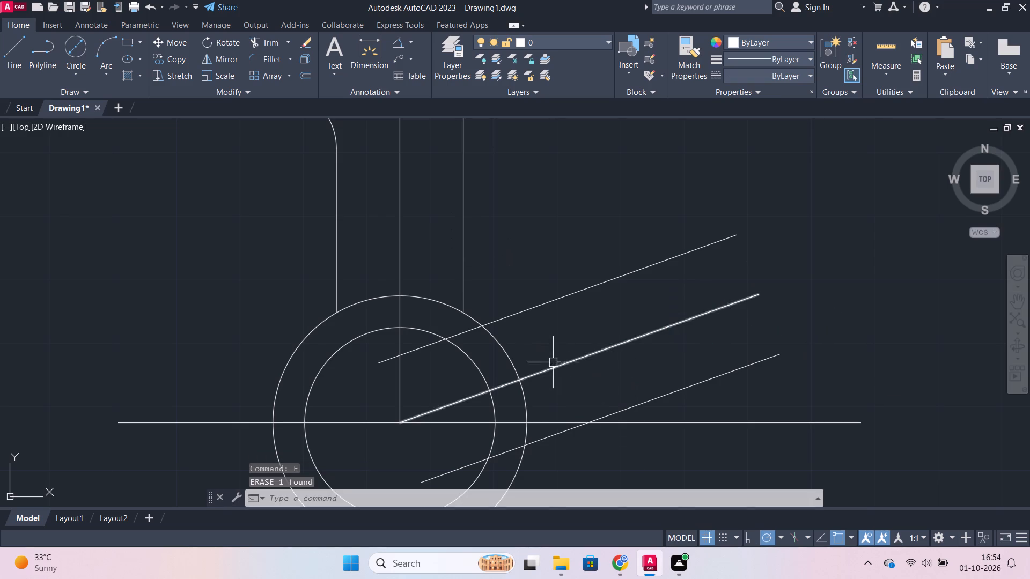
# Draw a circle of diameter 10 at the centre of the concentric circles.
pyautogui.click(82, 50)
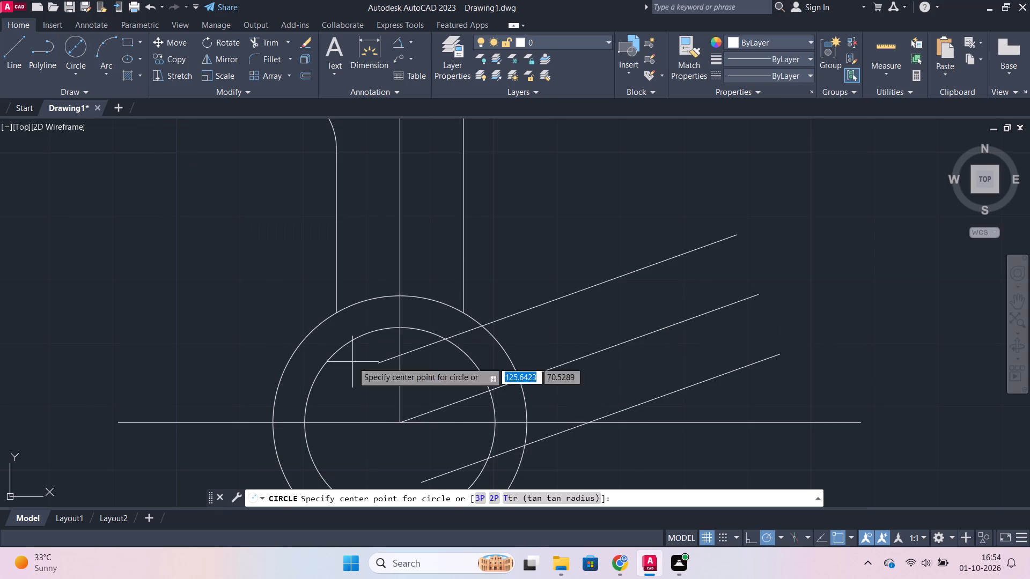
pyautogui.scroll(6, 410, 425)
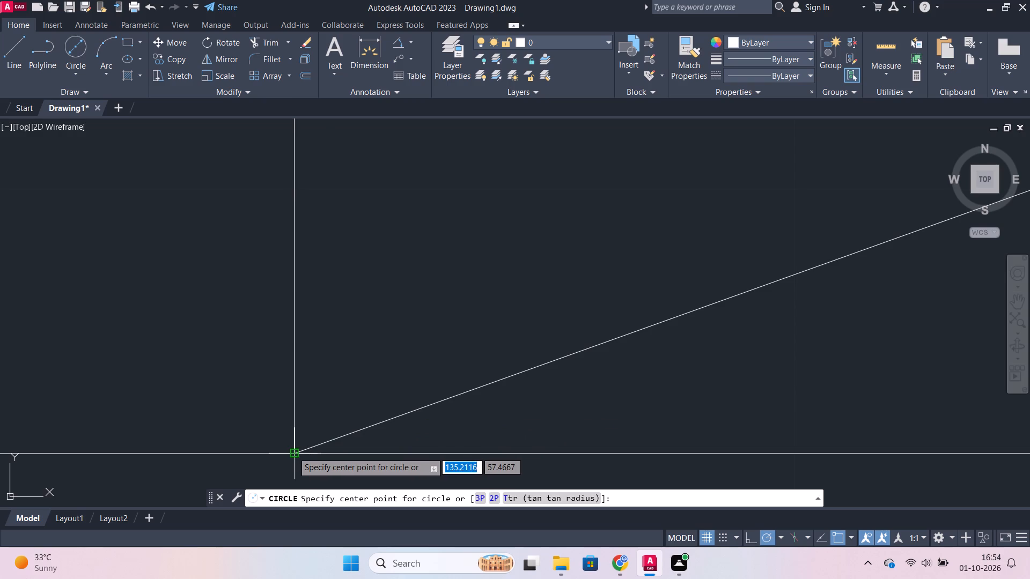
pyautogui.click(293, 452)
pyautogui.scroll(-1, 372, 436)
pyautogui.press('d')
pyautogui.press('Return')
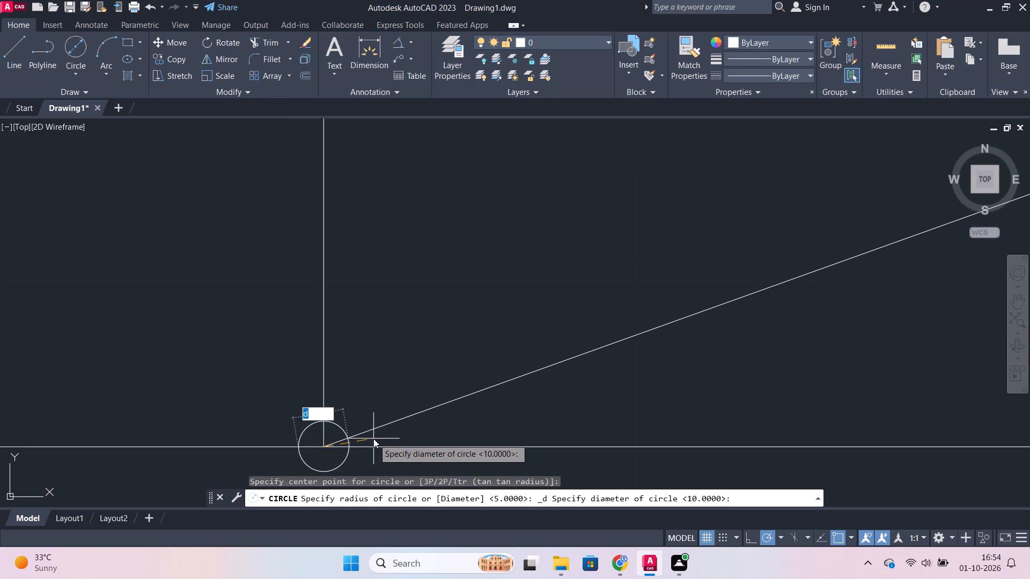
pyautogui.write('10')
pyautogui.press('Return')
pyautogui.scroll(-3, 373, 439)
pyautogui.scroll(-3, 416, 400)
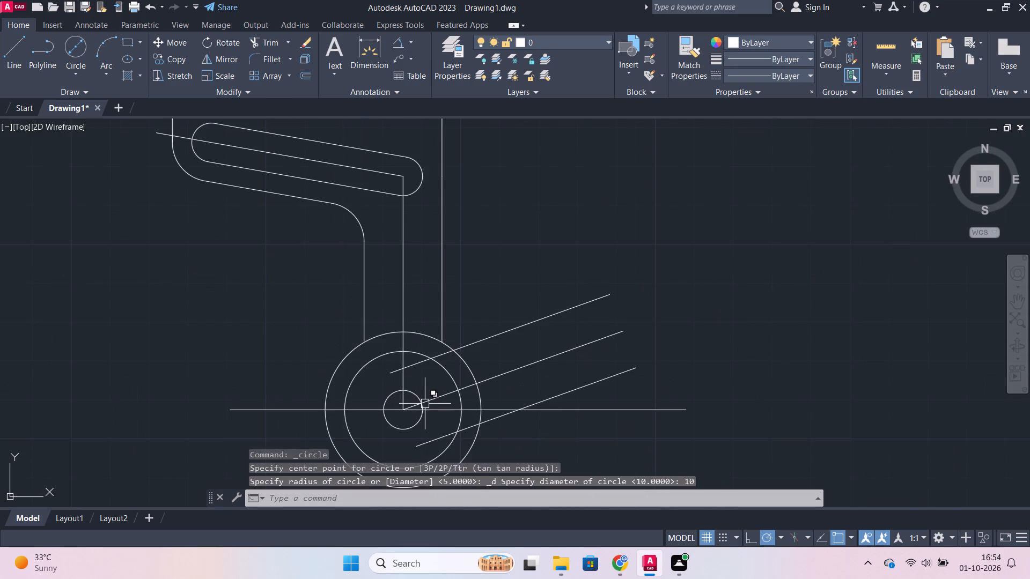
pyautogui.scroll(2, 425, 405)
pyautogui.press('Escape')
# Move the diameter 10 circle from the concentric centre 50 units outward along the middle inclined line.
pyautogui.click(407, 382)
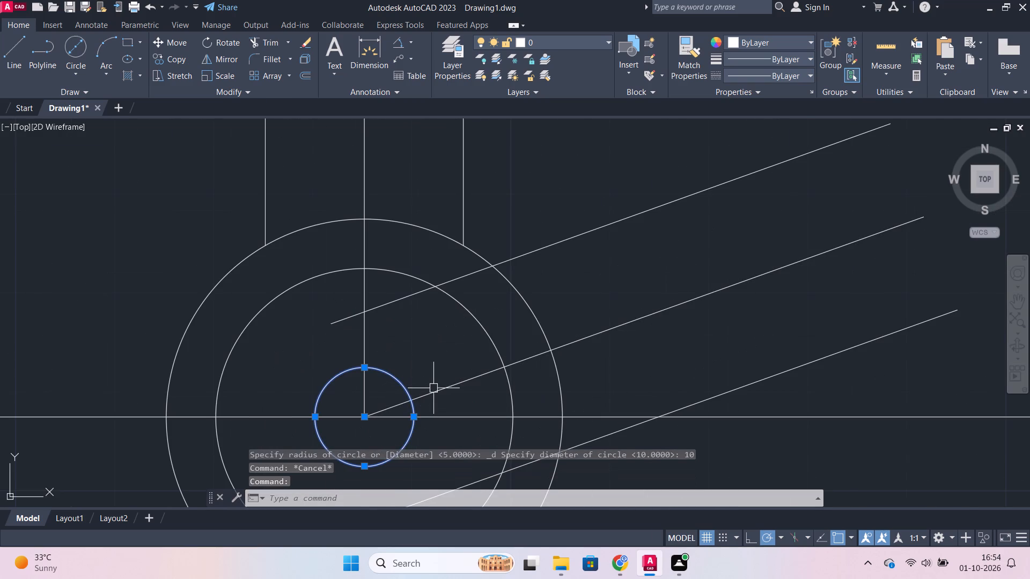
pyautogui.press('m')
pyautogui.press('Return')
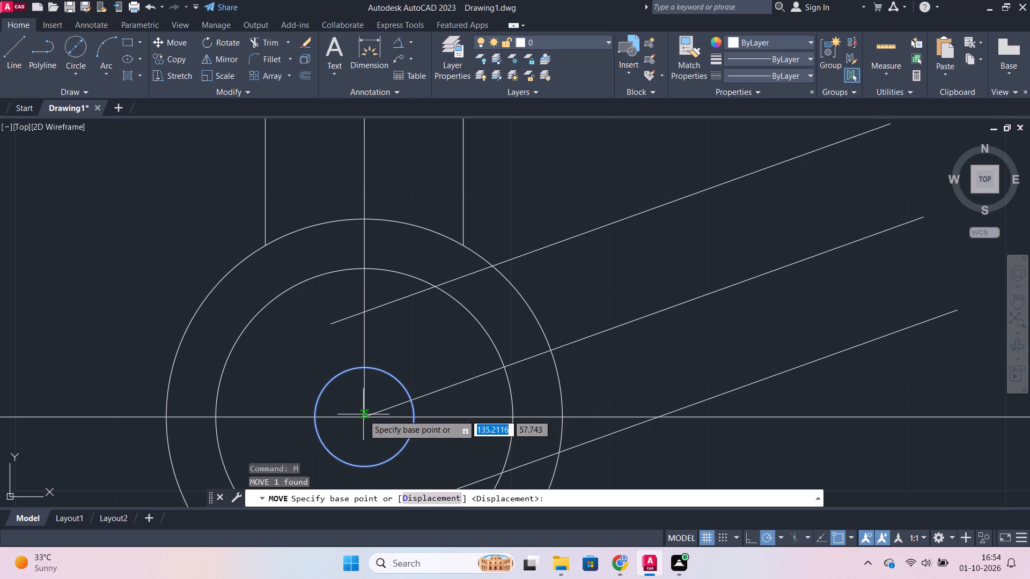
pyautogui.click(363, 418)
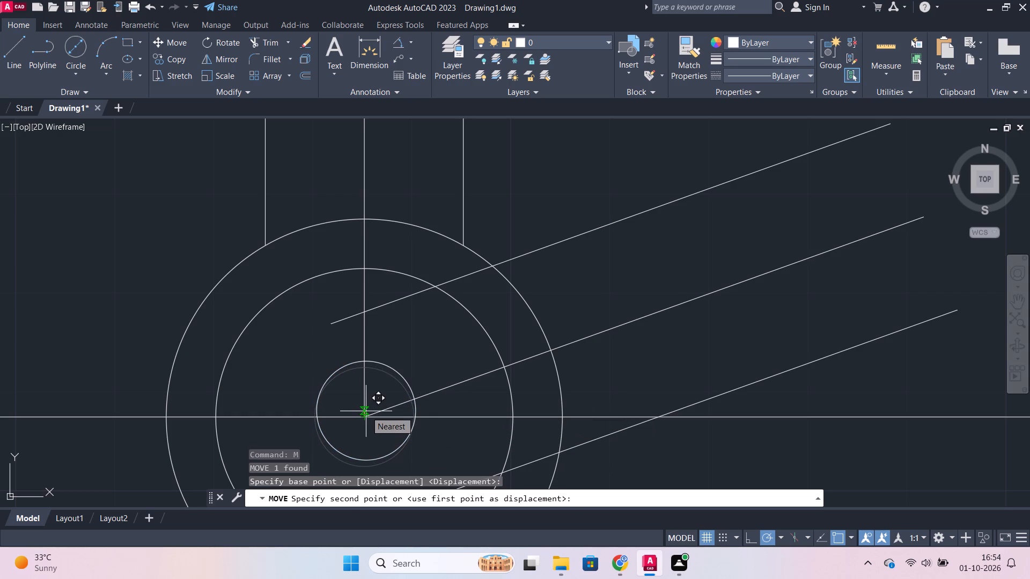
pyautogui.scroll(-1, 656, 320)
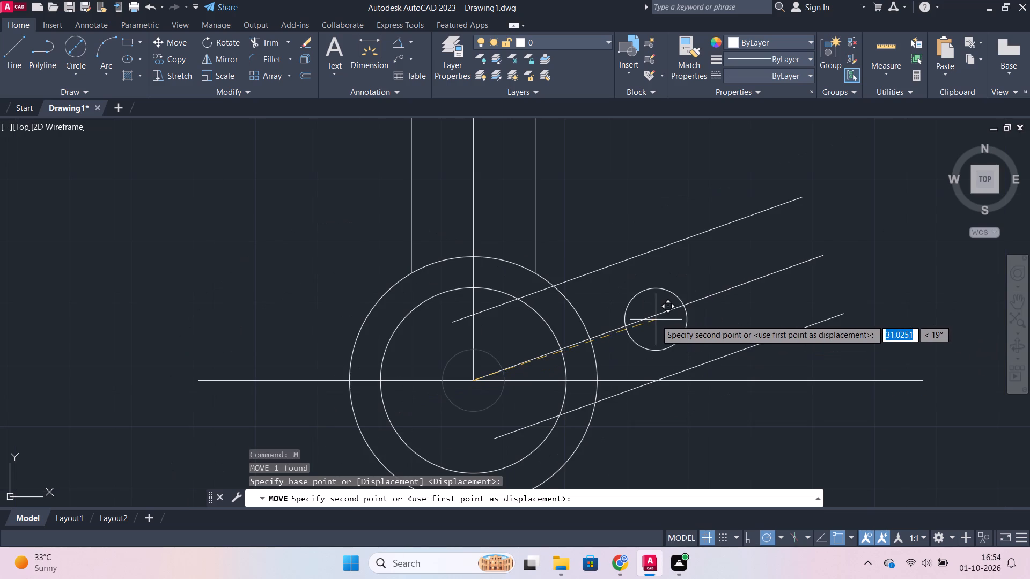
pyautogui.scroll(2, 699, 303)
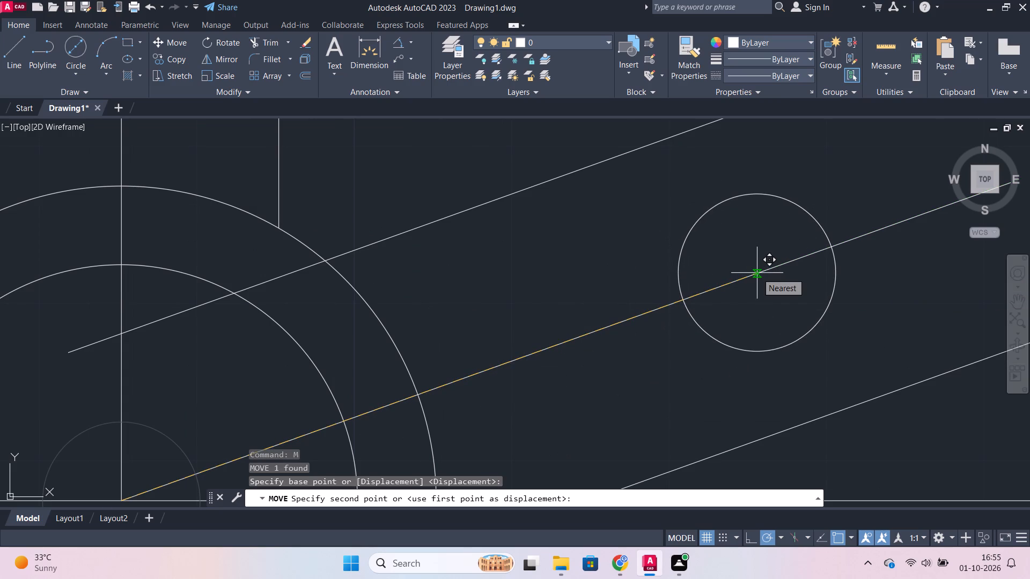
pyautogui.write('50')
pyautogui.press('Return')
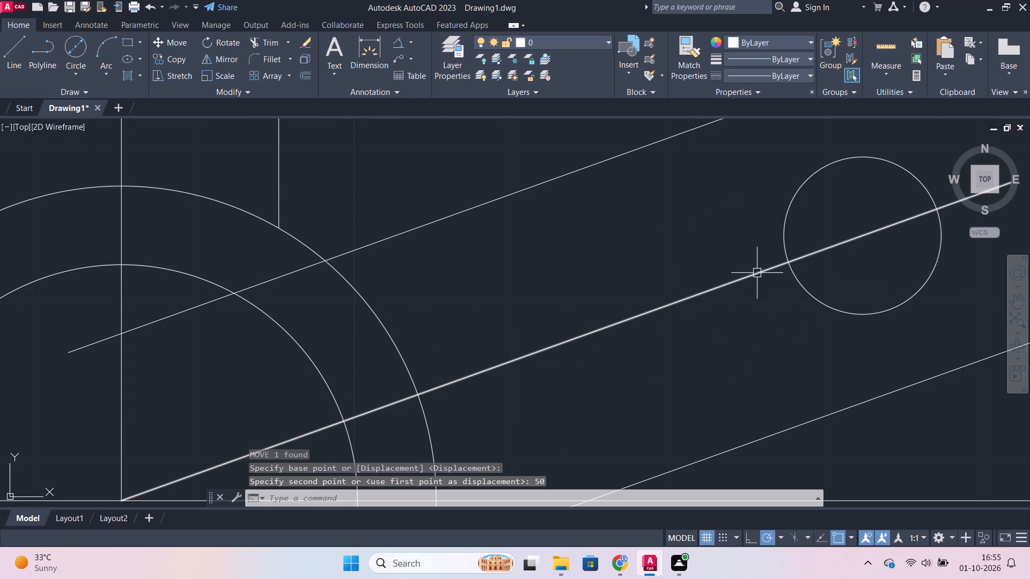
# Draw a line 50 units long from the small circle's centre, sloping down to the right at 40 degrees below horizontal.
pyautogui.scroll(-2, 856, 288)
pyautogui.moveTo(791, 336); pyautogui.dragTo(641, 334, button='middle')
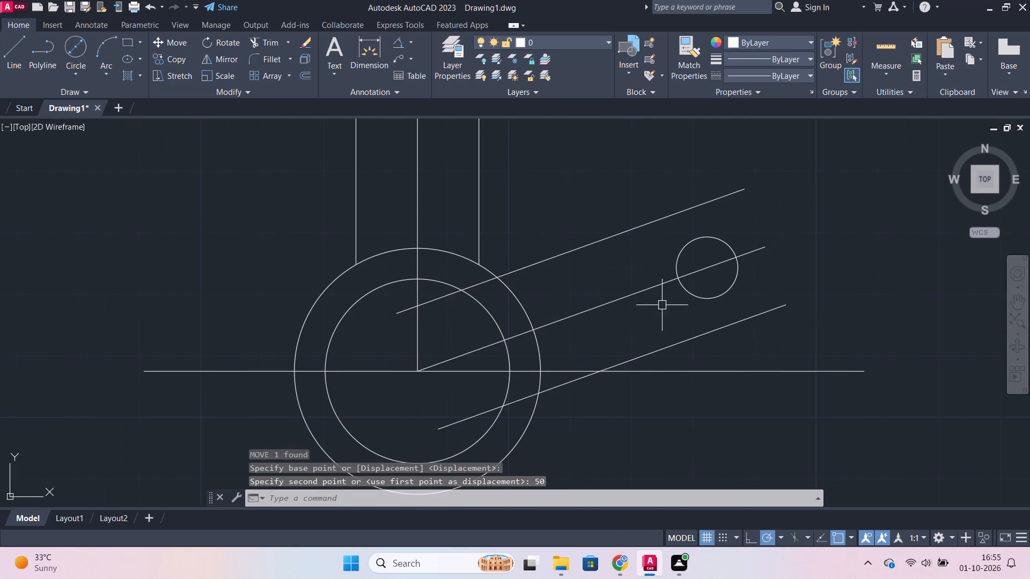
pyautogui.press('Escape')
pyautogui.press('l')
pyautogui.press('Return')
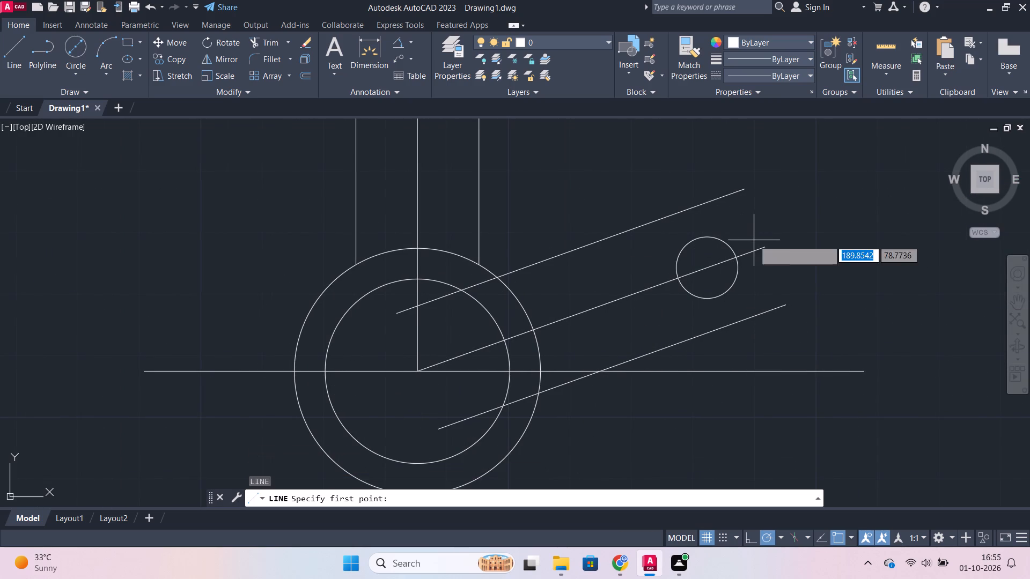
pyautogui.click(707, 269)
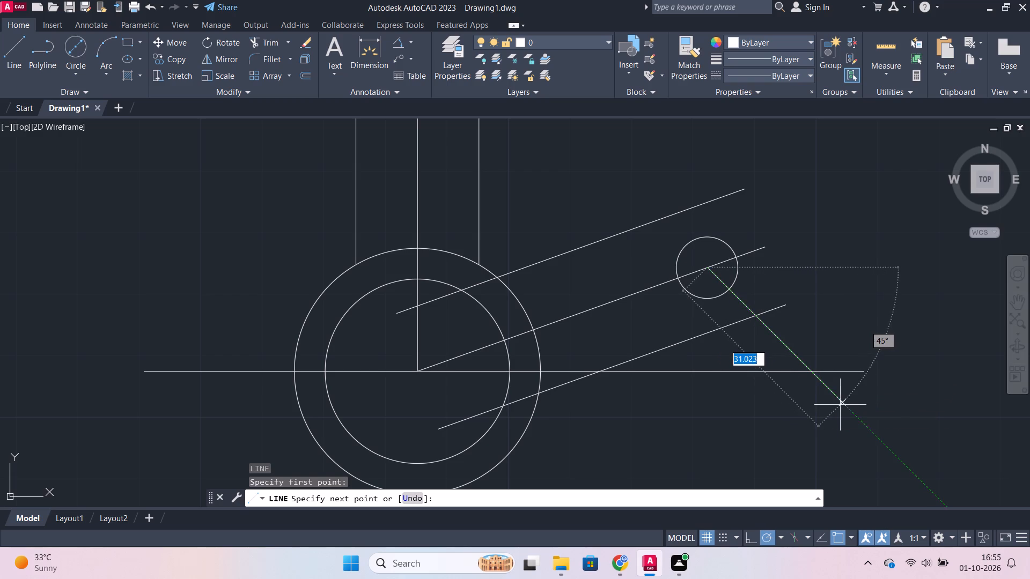
pyautogui.moveTo(877, 359); pyautogui.dragTo(777, 352, button='middle')
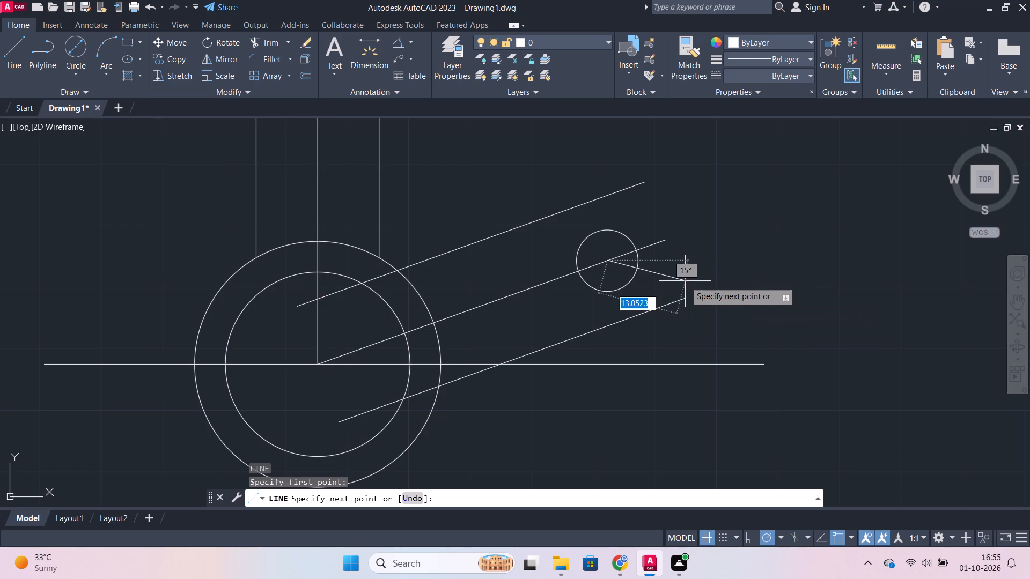
pyautogui.scroll(-1, 685, 281)
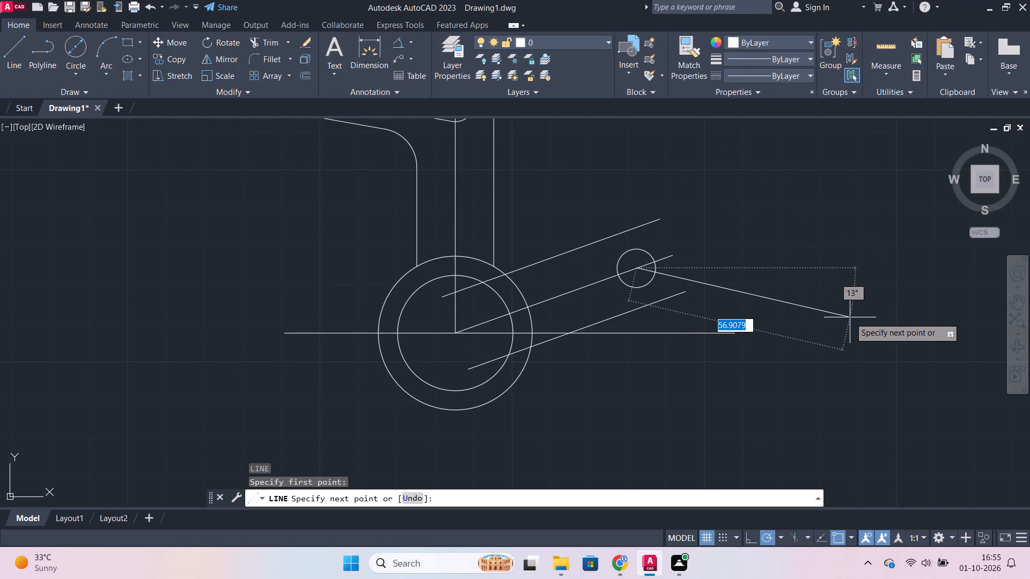
pyautogui.write('50')
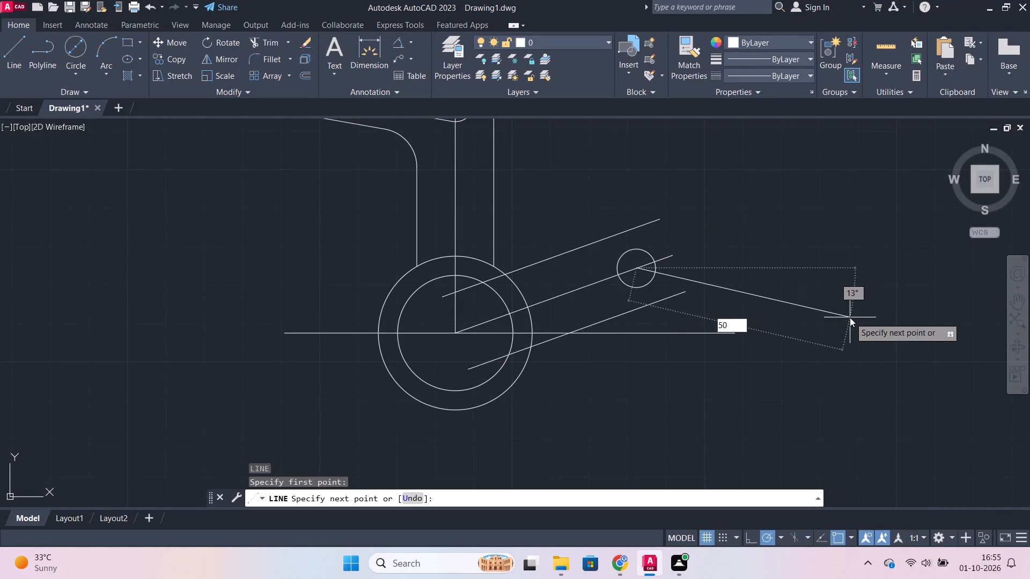
pyautogui.press('Tab')
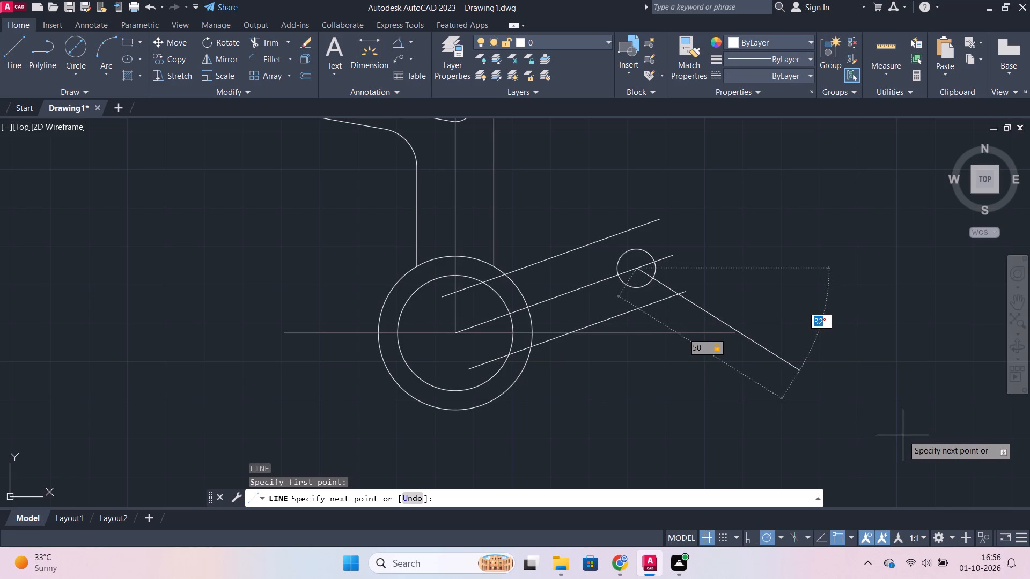
pyautogui.write('40')
pyautogui.press('Return')
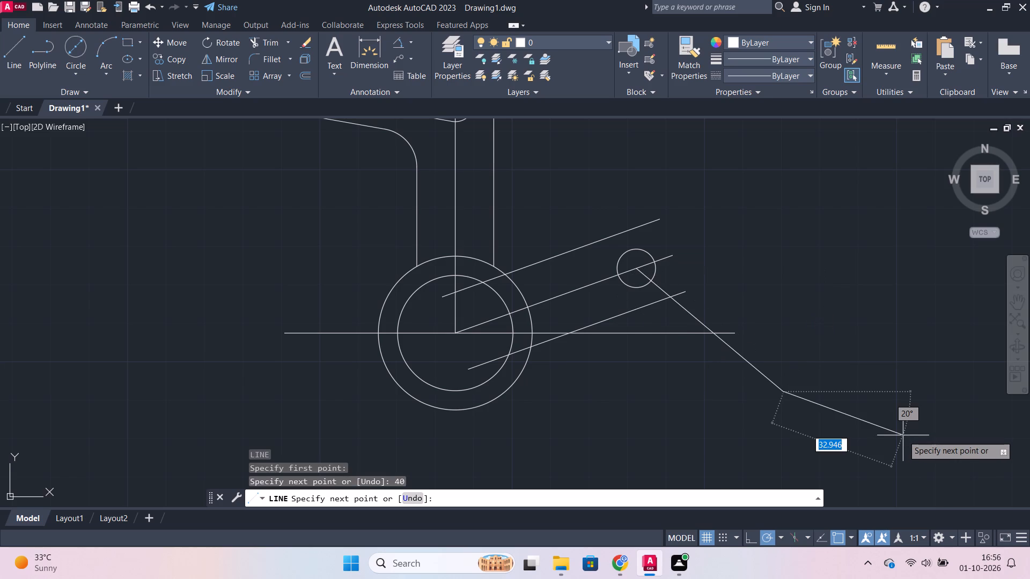
pyautogui.press('Escape')
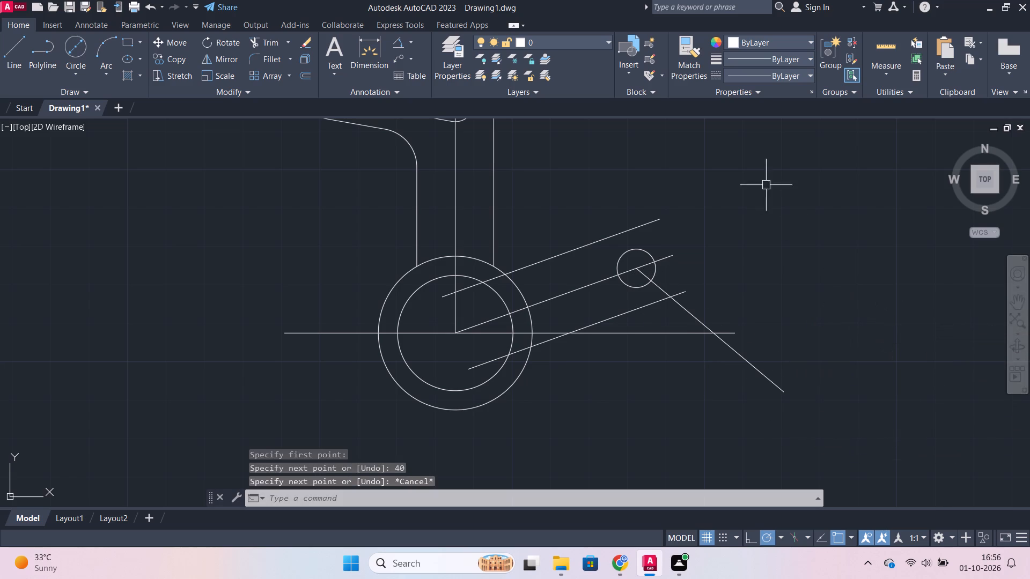
# Check the angle between the middle inclined line and the downward-sloping line without placing a dimension.
pyautogui.click(401, 48)
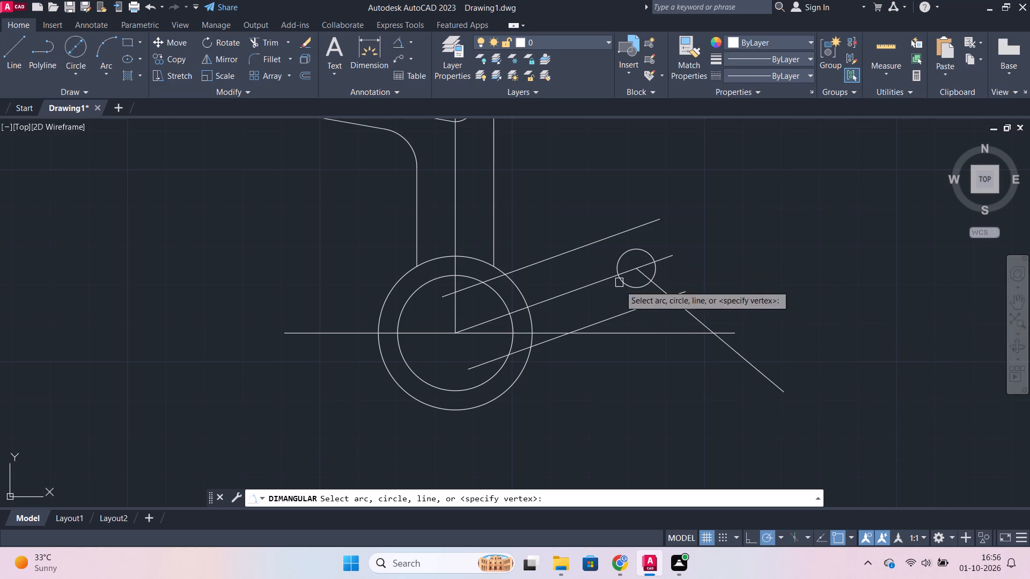
pyautogui.click(600, 285)
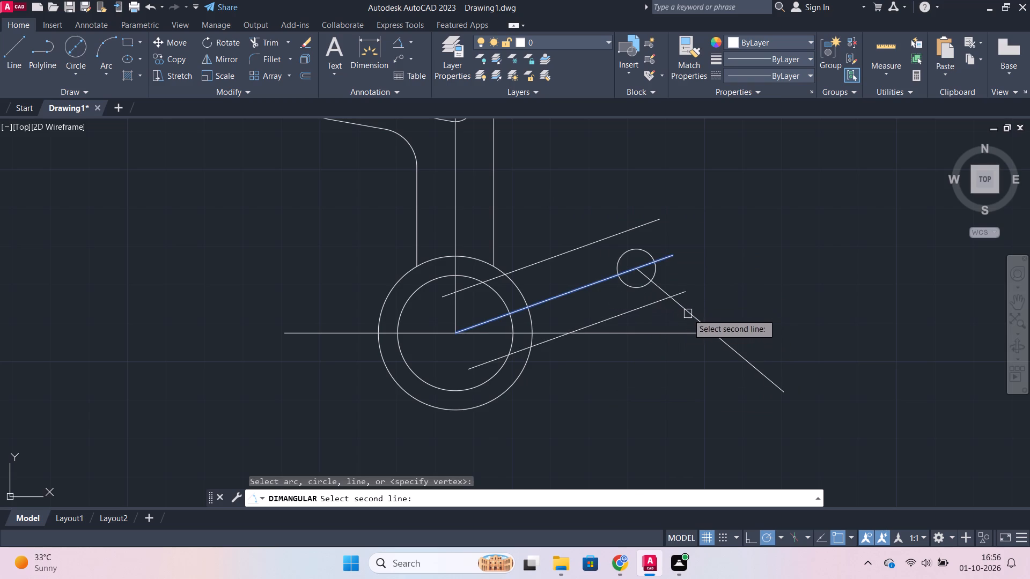
pyautogui.click(689, 312)
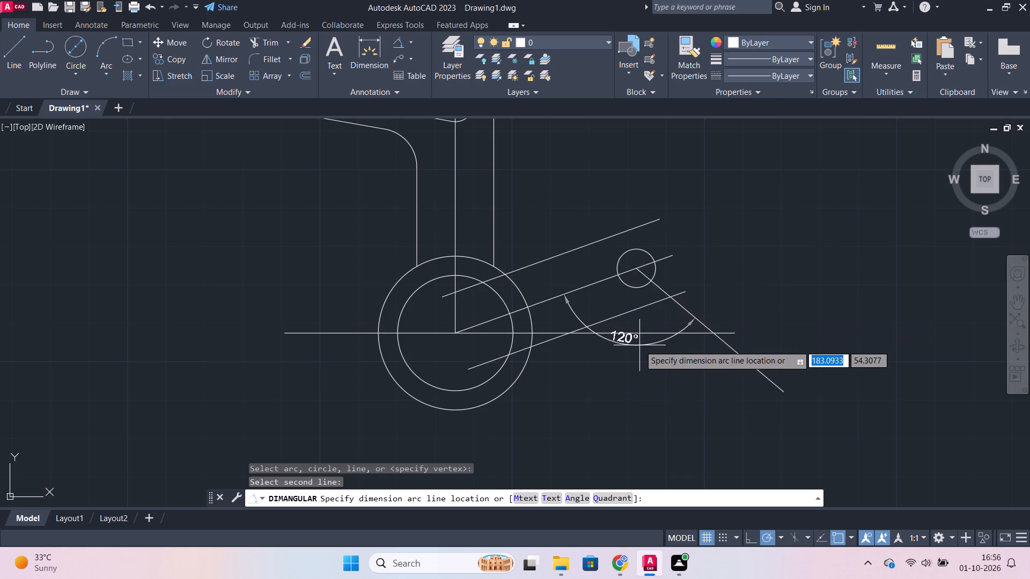
pyautogui.press('Escape')
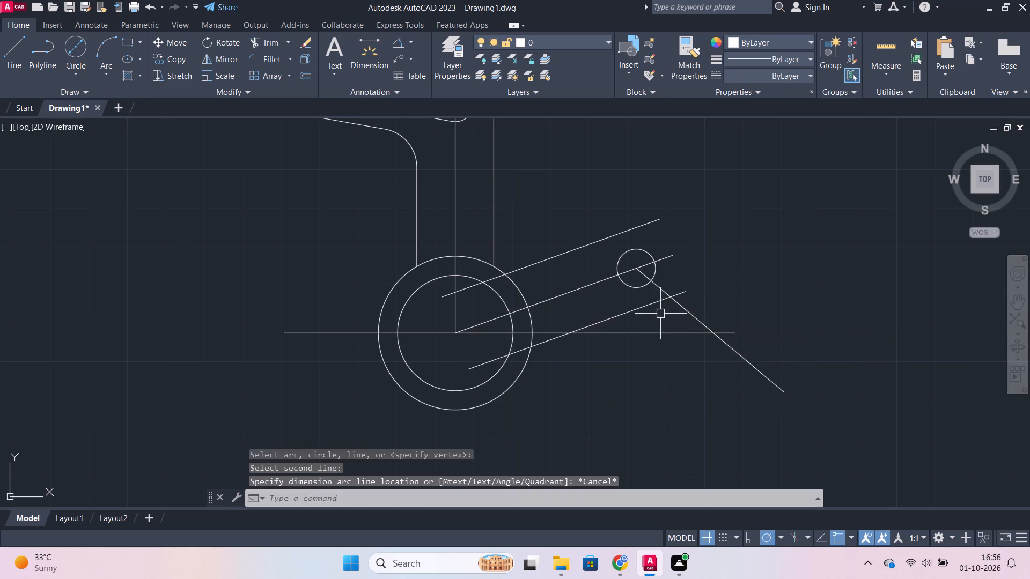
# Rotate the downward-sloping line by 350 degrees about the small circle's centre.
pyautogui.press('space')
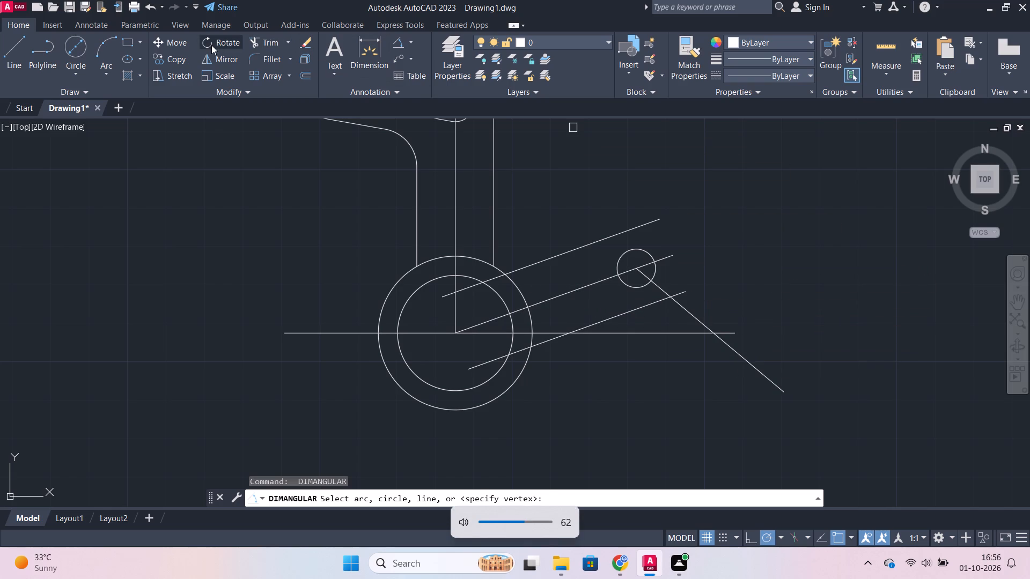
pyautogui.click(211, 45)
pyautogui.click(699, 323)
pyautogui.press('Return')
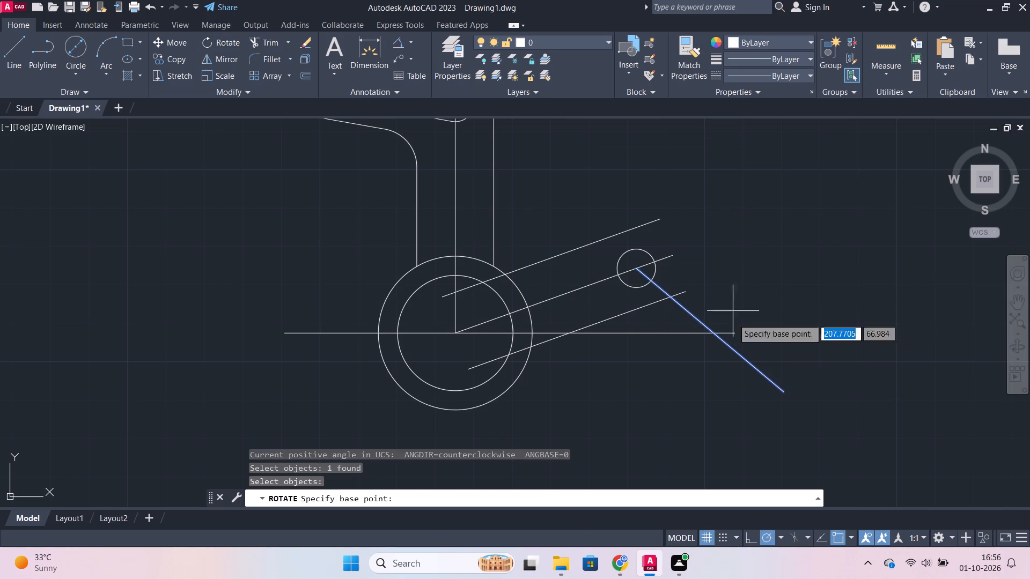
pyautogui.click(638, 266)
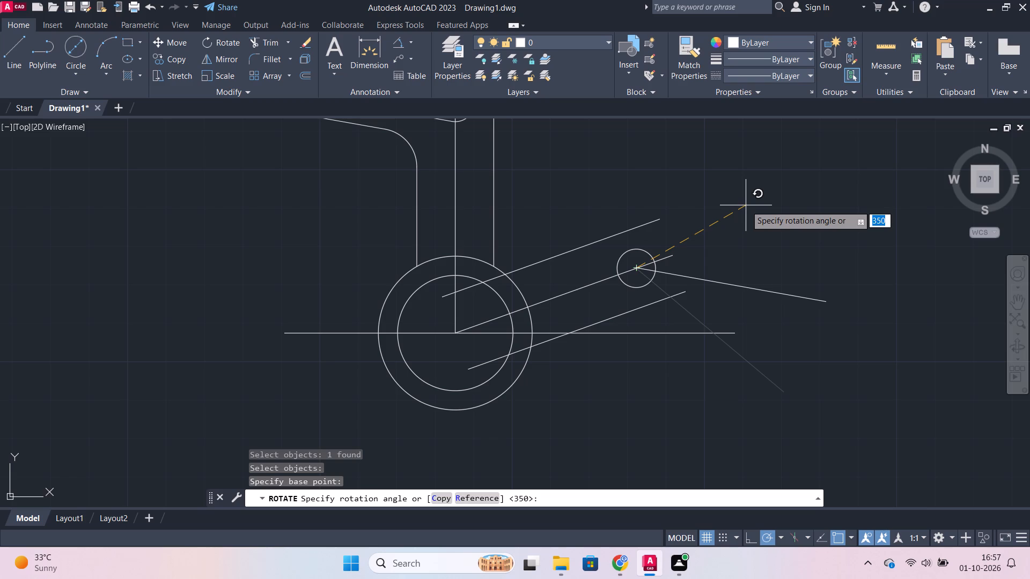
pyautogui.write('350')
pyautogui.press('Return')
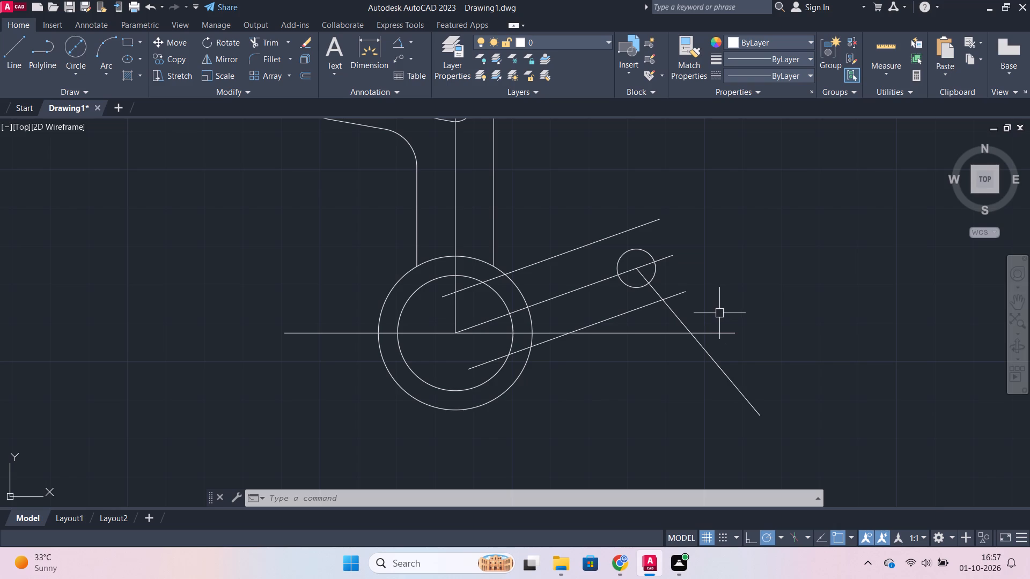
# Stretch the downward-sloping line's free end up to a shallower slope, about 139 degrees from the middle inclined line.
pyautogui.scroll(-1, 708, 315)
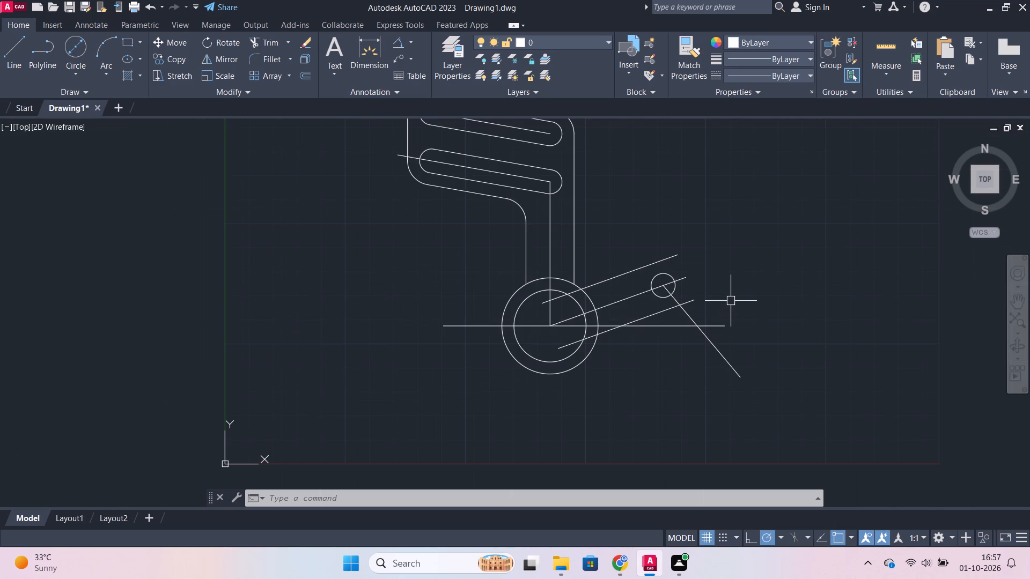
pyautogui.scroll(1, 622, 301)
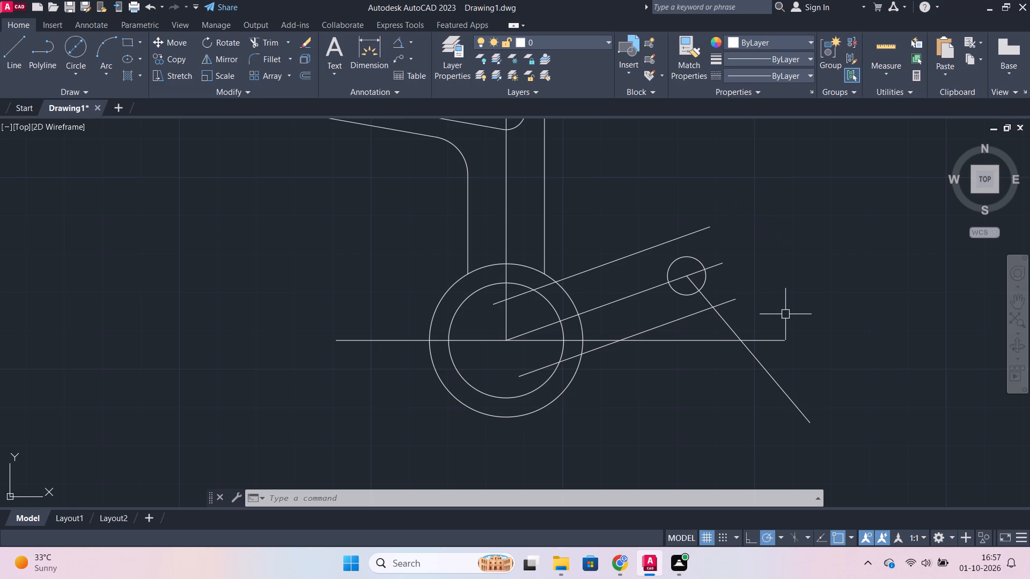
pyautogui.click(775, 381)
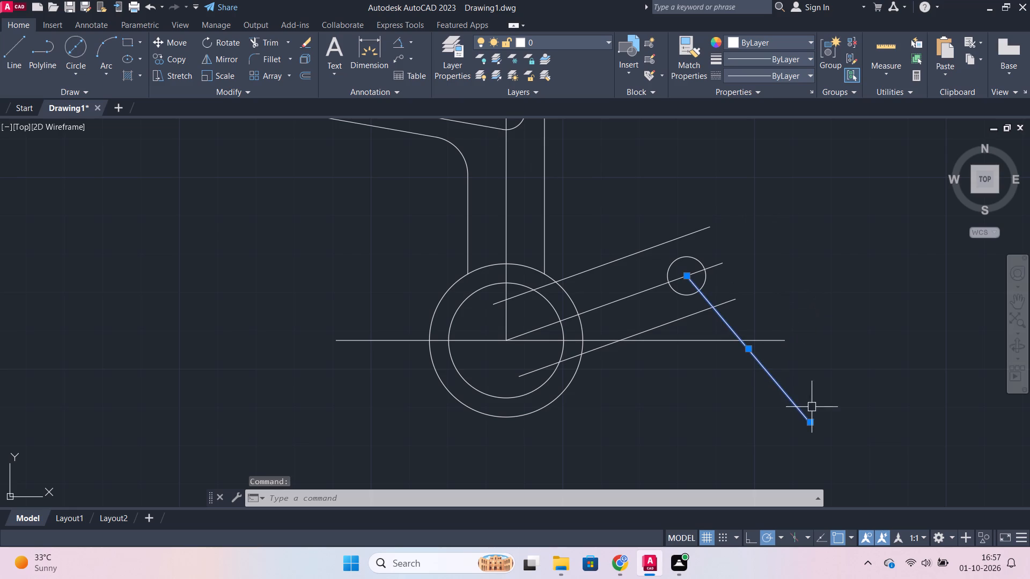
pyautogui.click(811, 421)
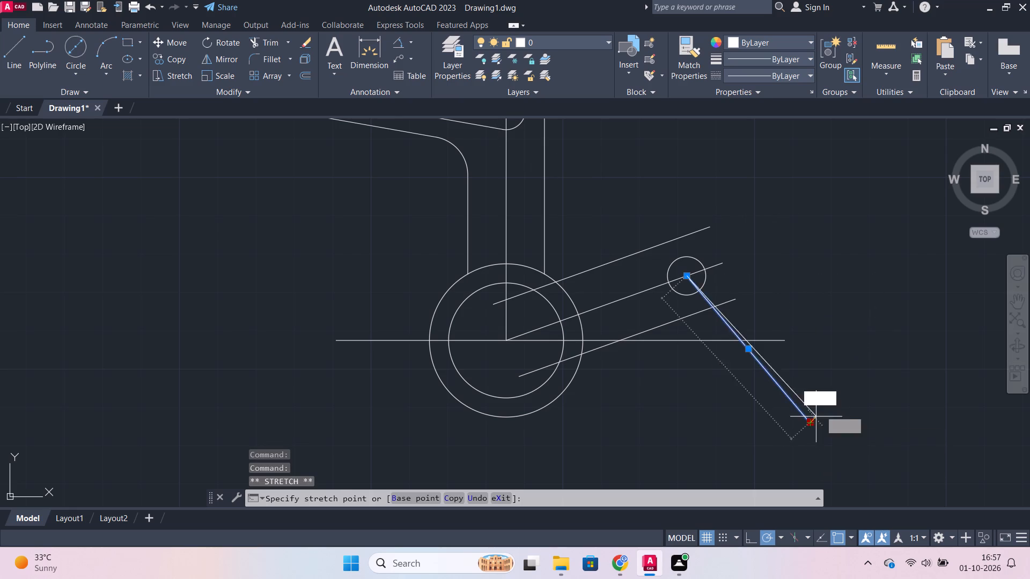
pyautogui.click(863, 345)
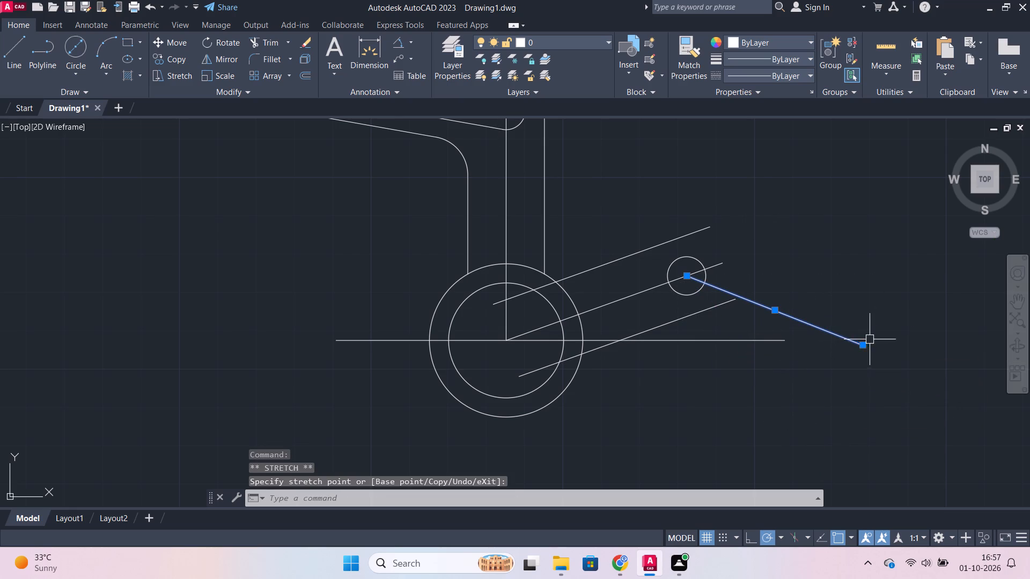
# Check the angle between the middle inclined line and the downward-sloping line without placing a dimension.
pyautogui.click(404, 42)
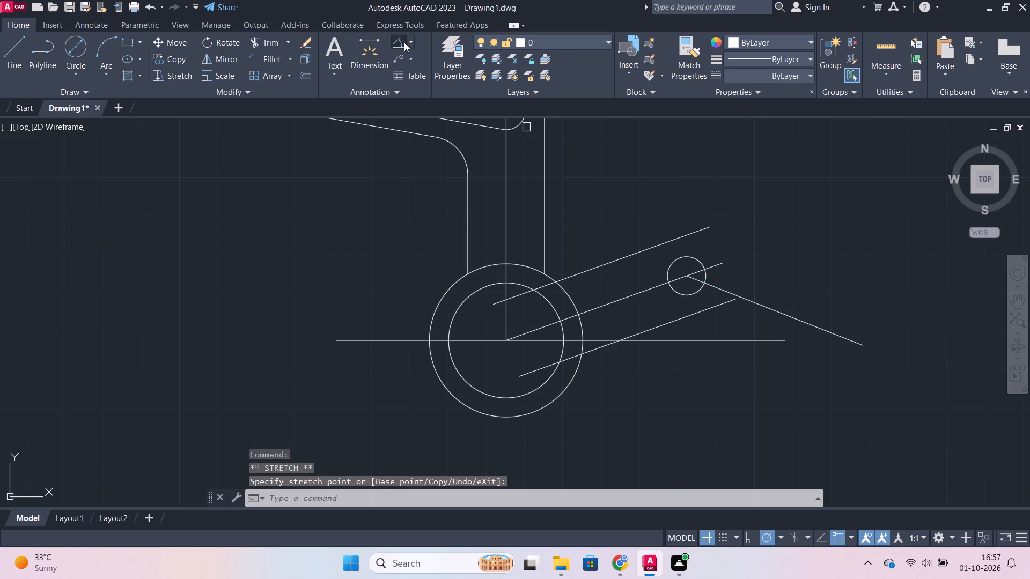
pyautogui.click(633, 295)
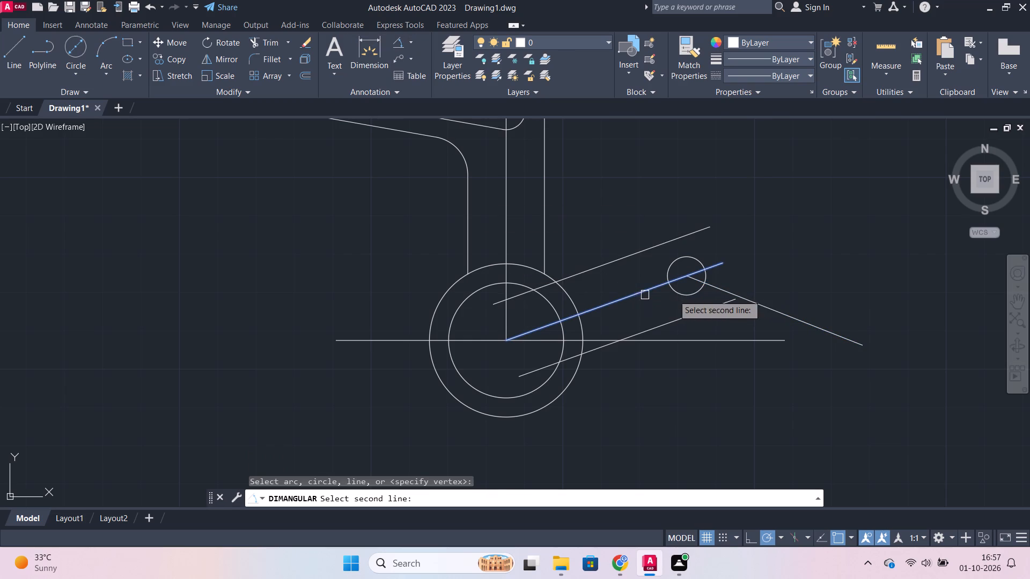
pyautogui.click(754, 300)
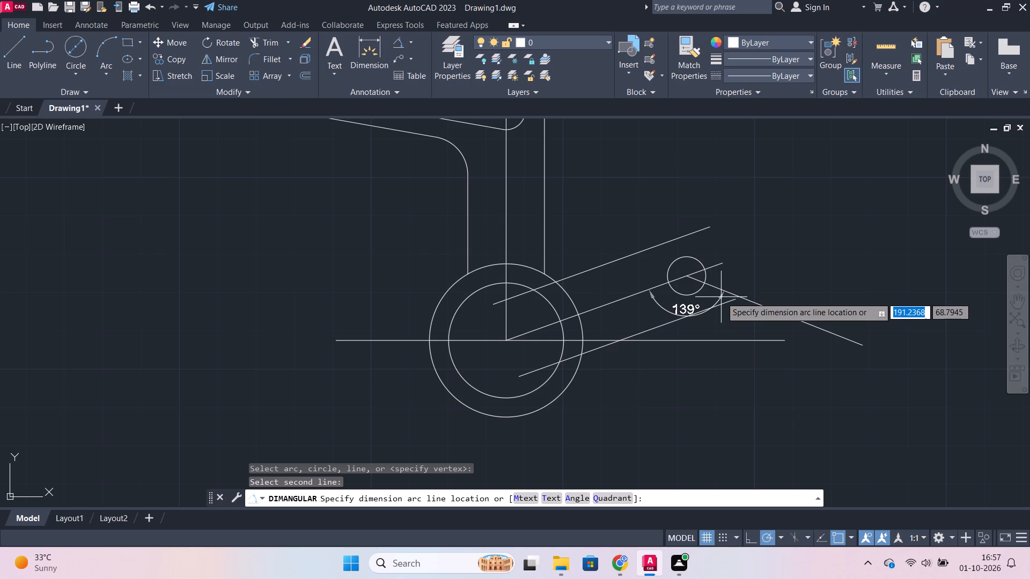
pyautogui.scroll(2, 712, 286)
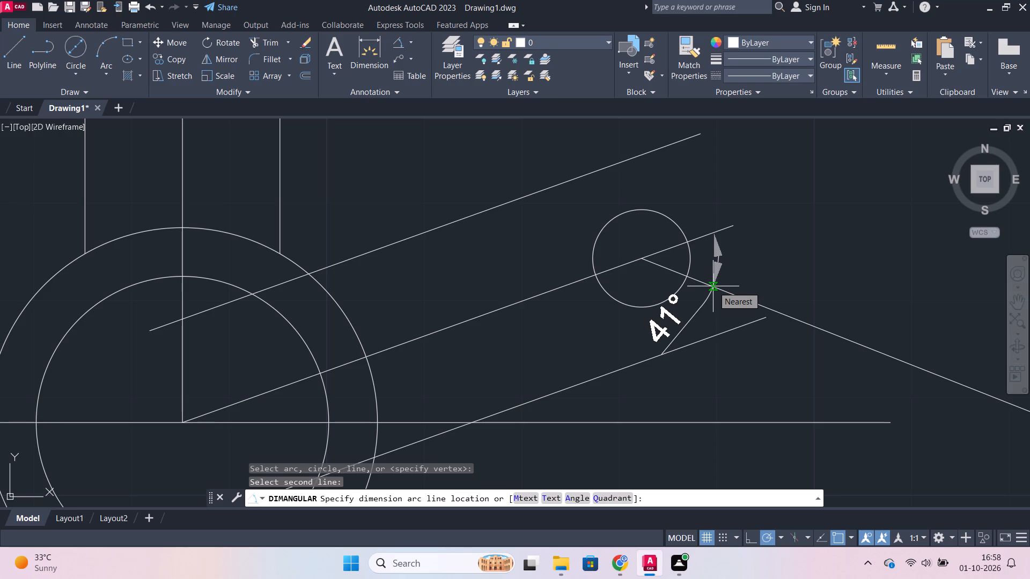
pyautogui.scroll(-2, 713, 285)
pyautogui.press('Escape')
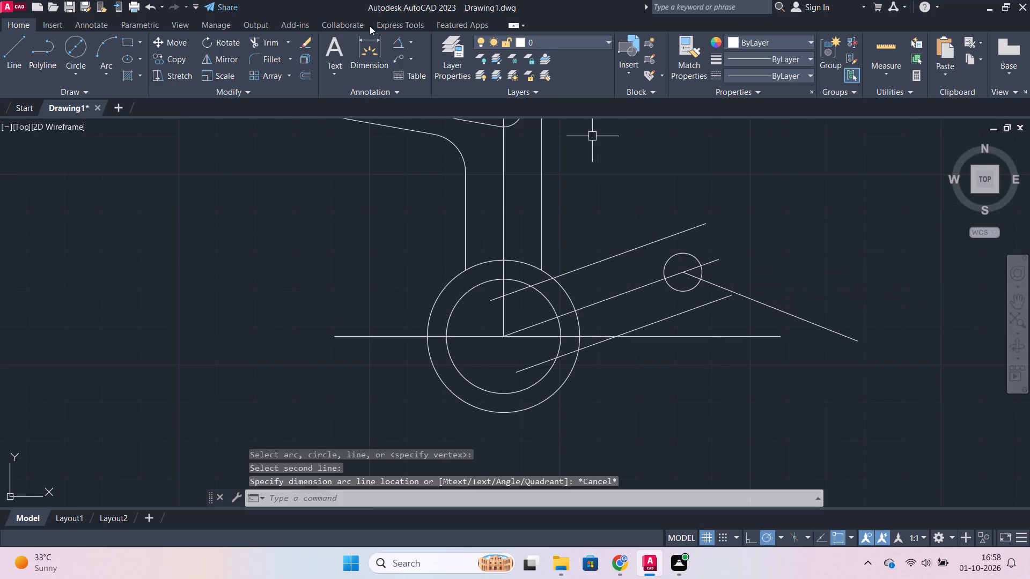
# Check the angle between the slotted arm's lower slanted edge and its adjoining vertical edge without placing a dimension.
pyautogui.click(400, 42)
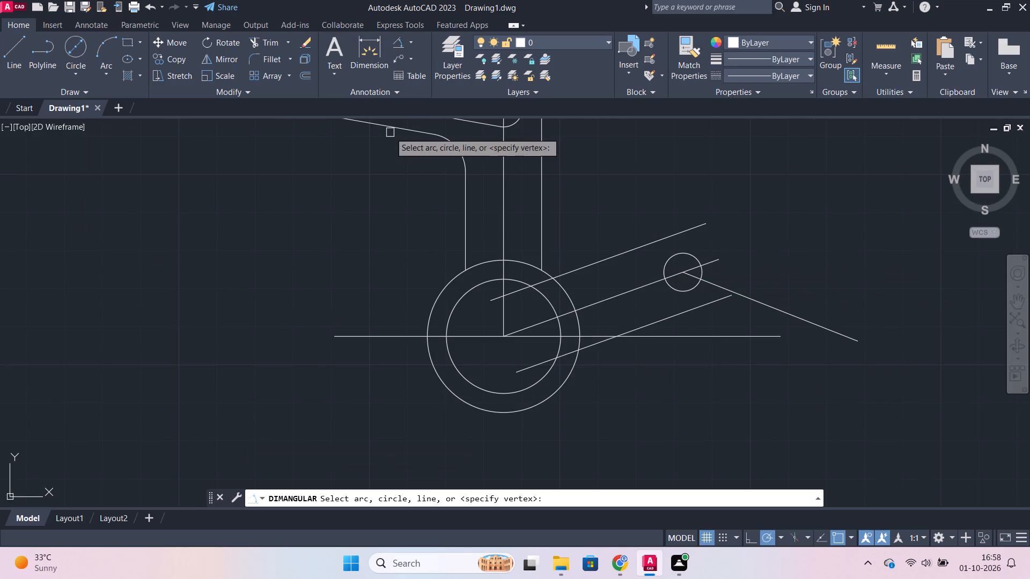
pyautogui.click(387, 128)
pyautogui.click(462, 192)
pyautogui.moveTo(388, 207); pyautogui.dragTo(375, 281, button='middle')
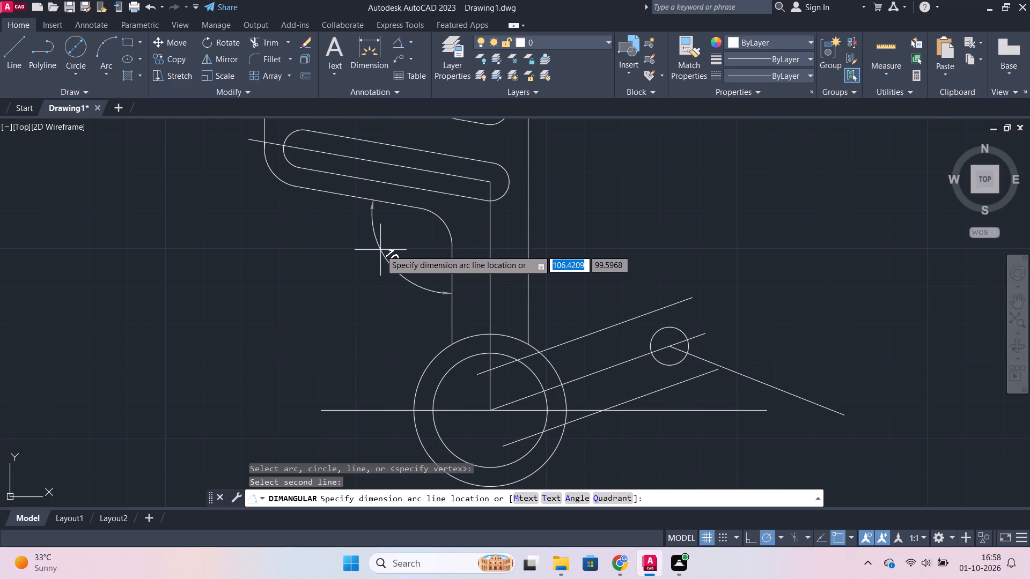
pyautogui.press('Escape')
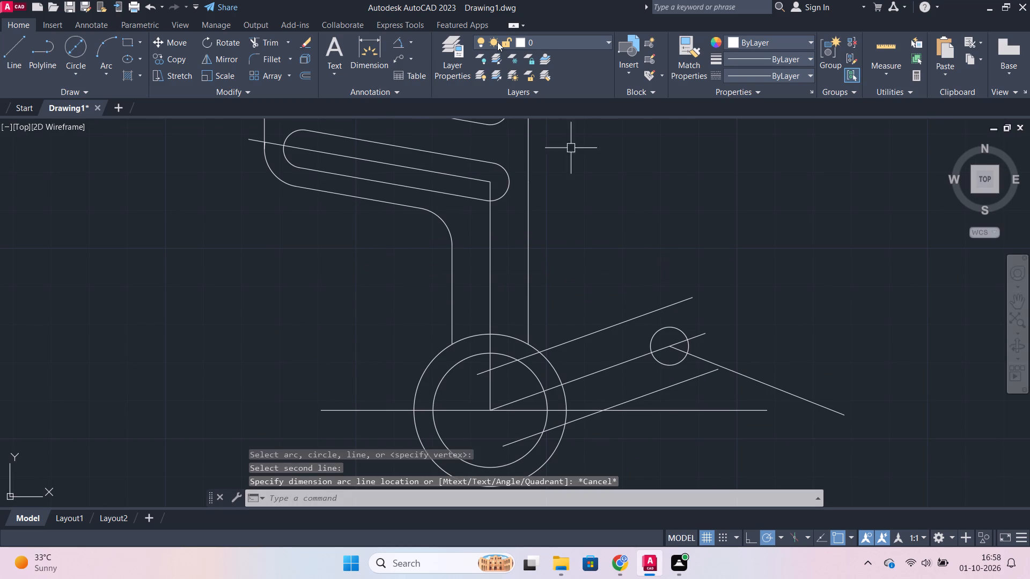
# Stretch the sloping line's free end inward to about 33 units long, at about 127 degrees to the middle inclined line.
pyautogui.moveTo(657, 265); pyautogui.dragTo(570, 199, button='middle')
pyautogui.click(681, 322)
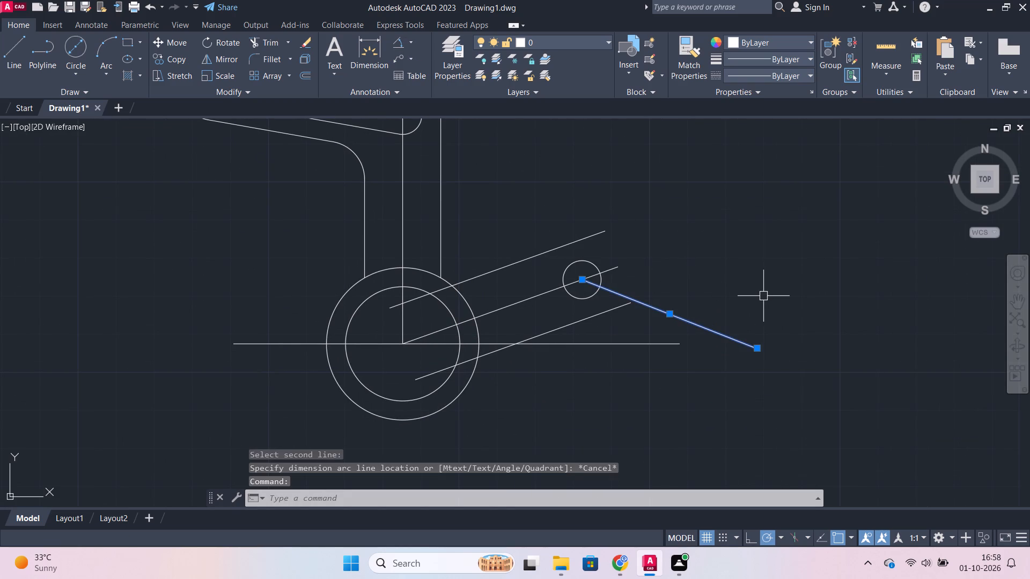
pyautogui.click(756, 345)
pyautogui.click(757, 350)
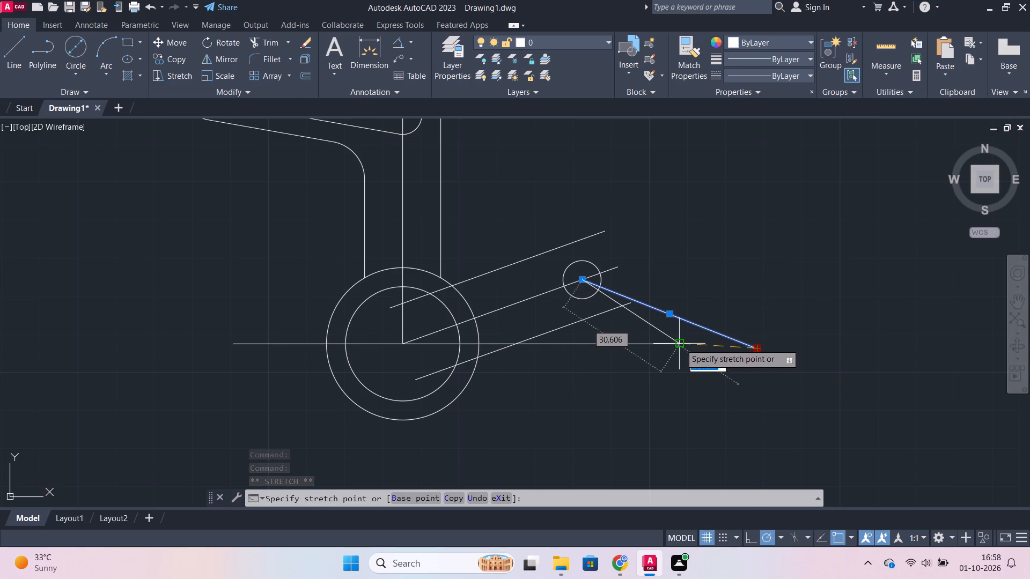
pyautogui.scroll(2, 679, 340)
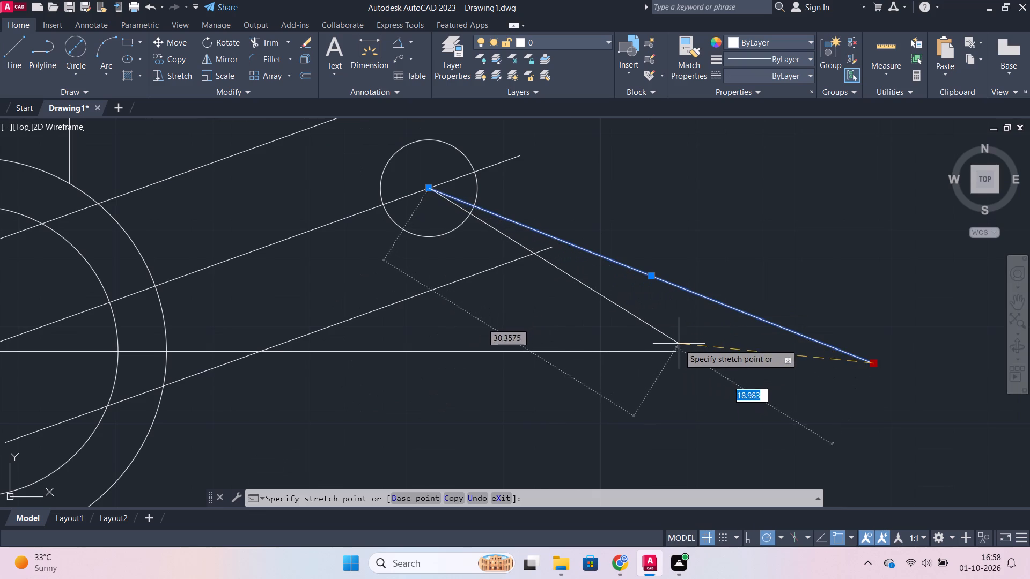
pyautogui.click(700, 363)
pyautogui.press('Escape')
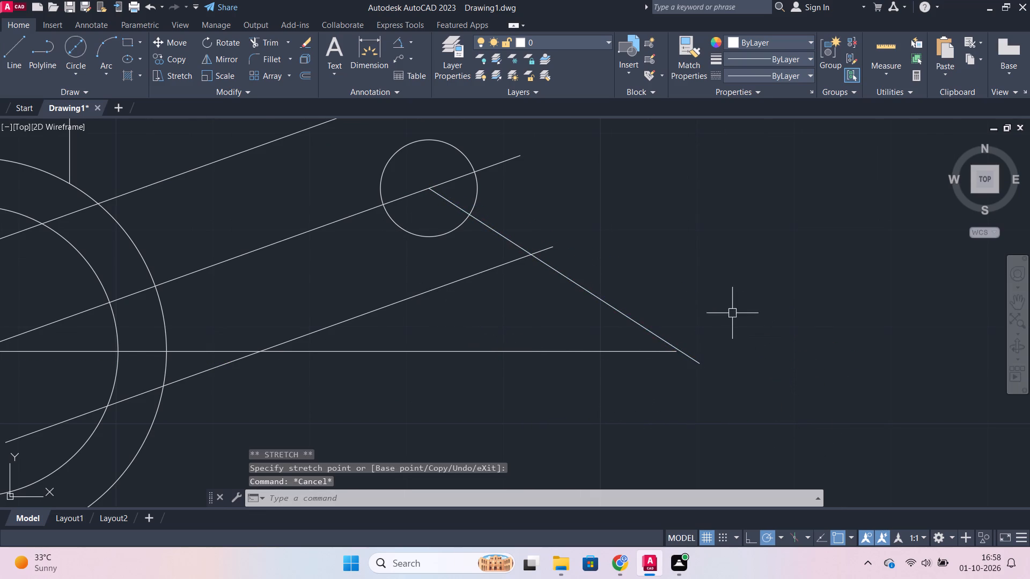
# Recheck the angle between the middle inclined line and the shortened sloping line without placing a dimension.
pyautogui.scroll(-1, 732, 313)
pyautogui.click(394, 39)
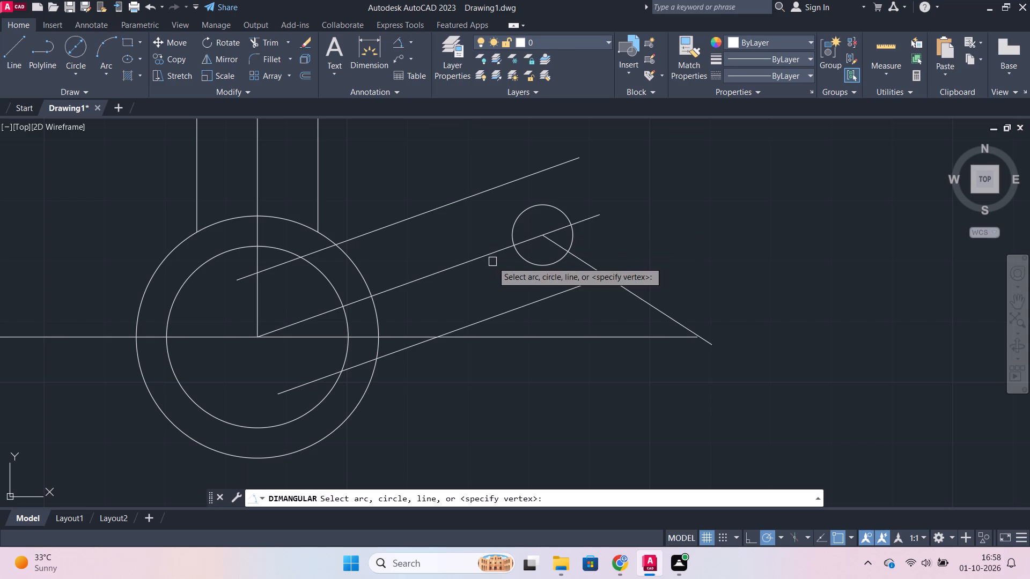
pyautogui.click(489, 261)
pyautogui.click(482, 256)
pyautogui.click(618, 286)
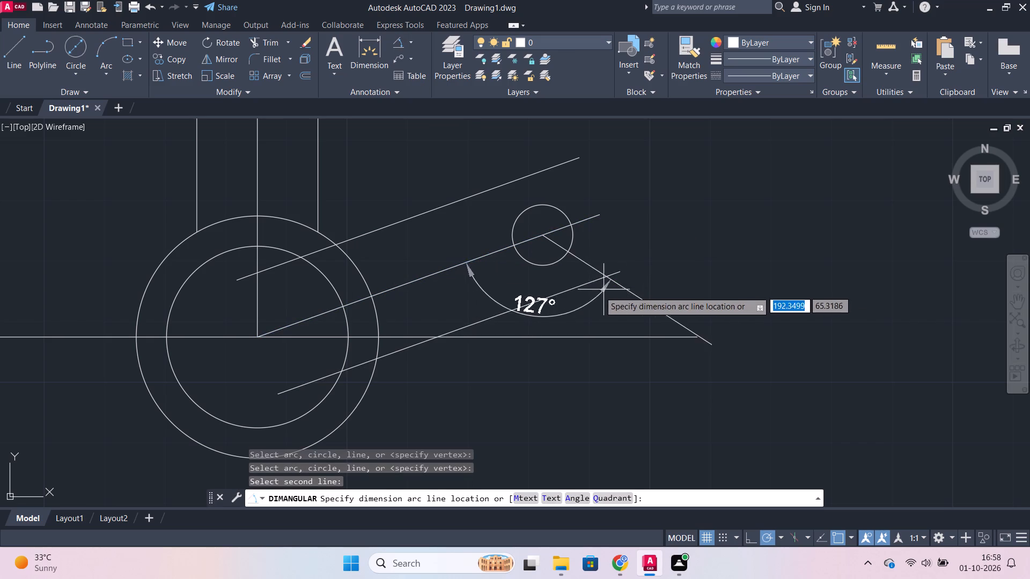
pyautogui.scroll(1, 596, 288)
pyautogui.scroll(-1, 596, 288)
pyautogui.press('Escape')
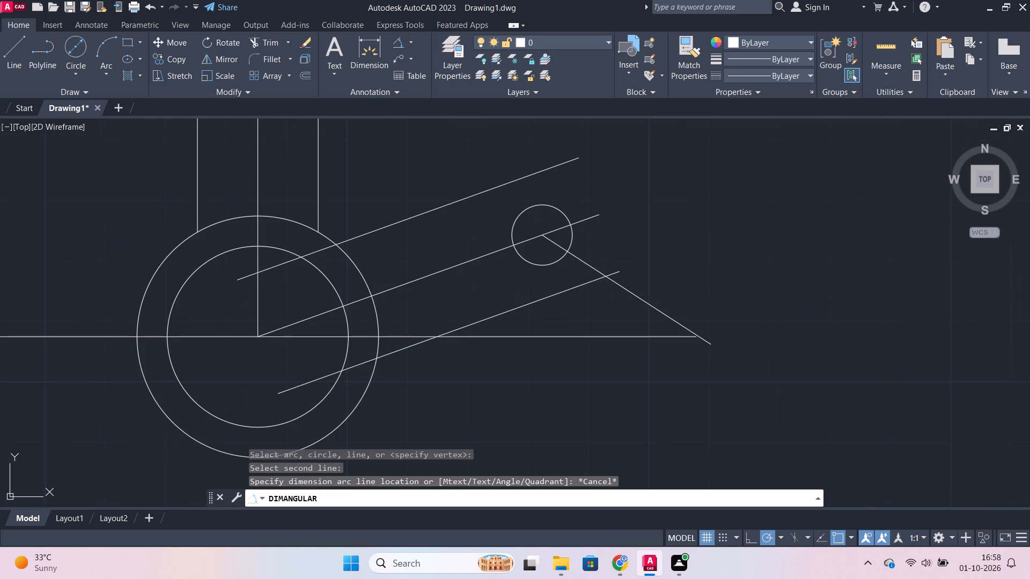
# Erase the downward-sloping line that starts at the small circle's centre.
pyautogui.scroll(-2, 722, 274)
pyautogui.scroll(3, 661, 283)
pyautogui.scroll(-3, 660, 283)
pyautogui.scroll(2, 649, 281)
pyautogui.click(659, 307)
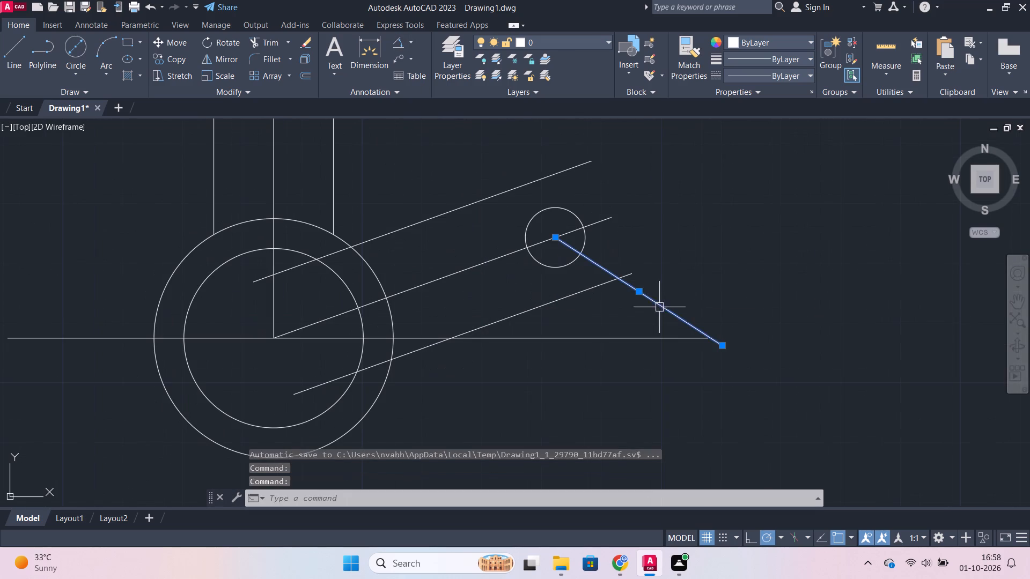
pyautogui.press('e')
pyautogui.press('Return')
# Copy the whole slotted vertical arm, including its centrelines, about 130 units to the right and slightly down into empty space.
pyautogui.scroll(-1, 742, 244)
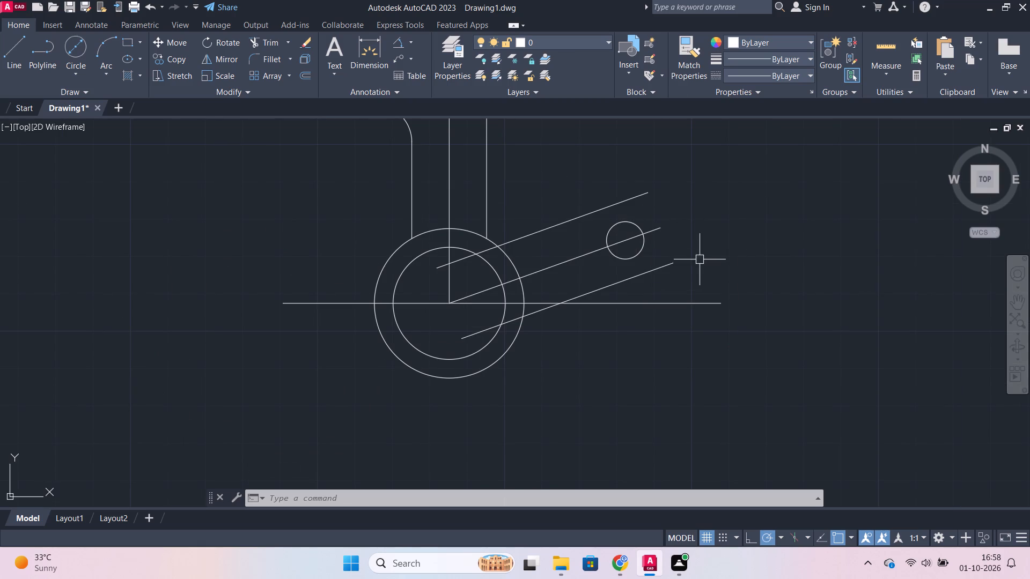
pyautogui.scroll(-2, 680, 253)
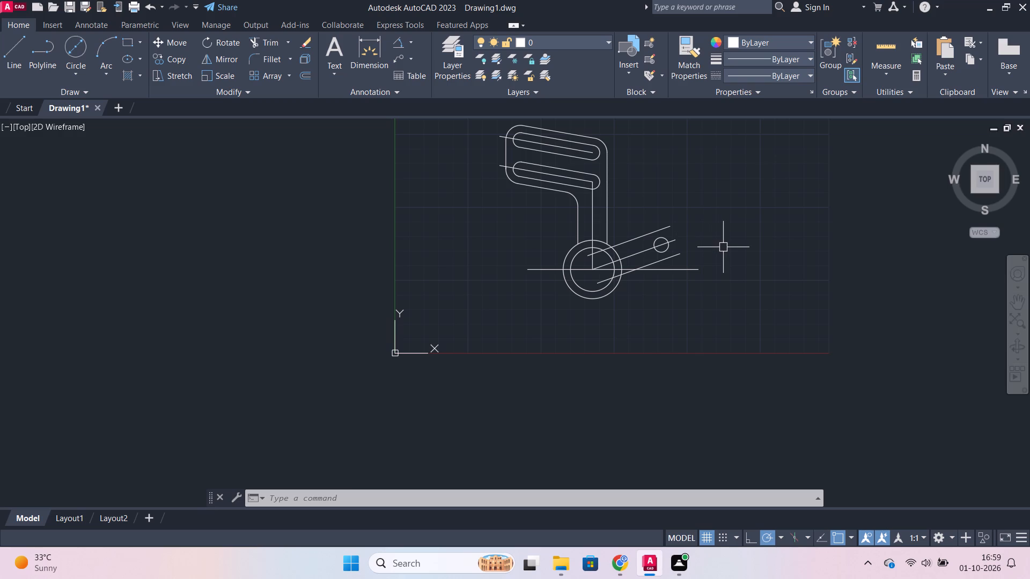
pyautogui.scroll(1, 725, 249)
pyautogui.moveTo(730, 281); pyautogui.dragTo(730, 355, button='middle')
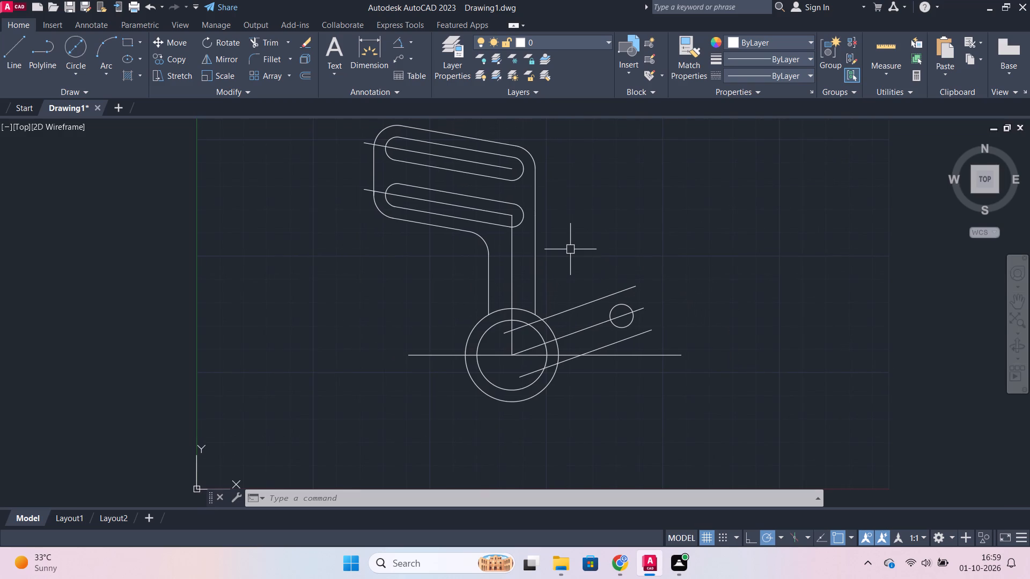
pyautogui.click(562, 283)
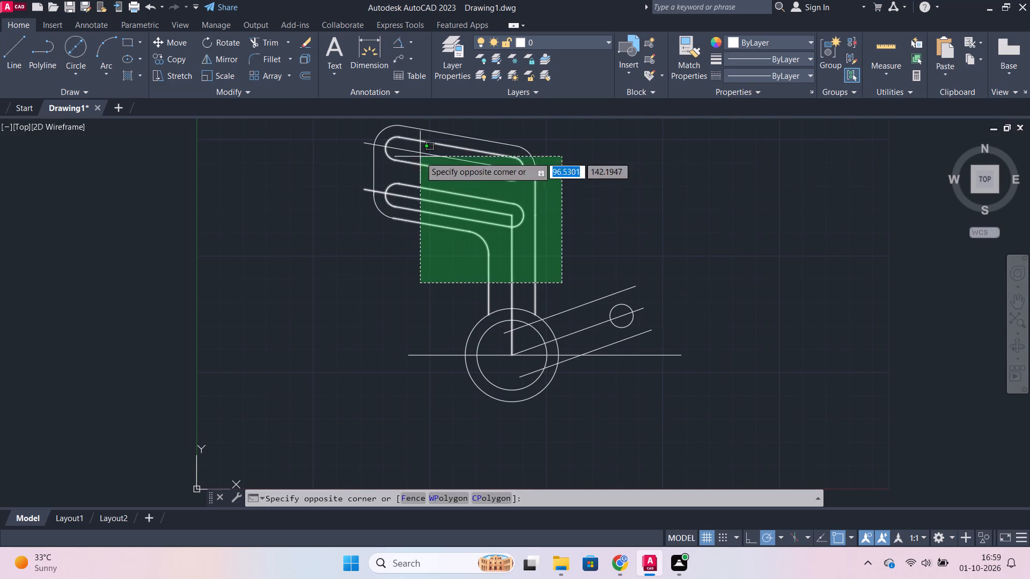
pyautogui.click(331, 124)
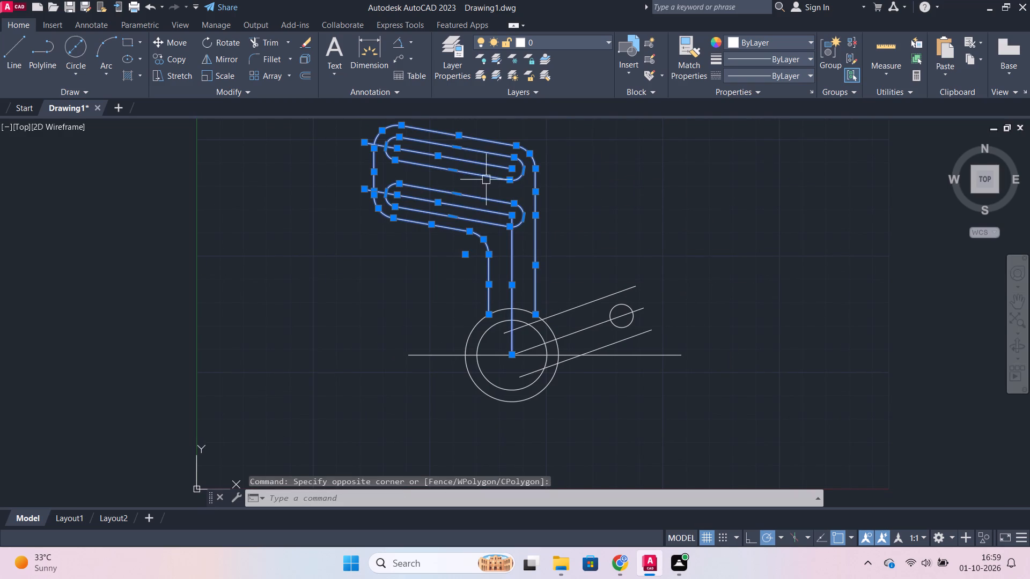
pyautogui.write('co')
pyautogui.press('Return')
pyautogui.click(546, 234)
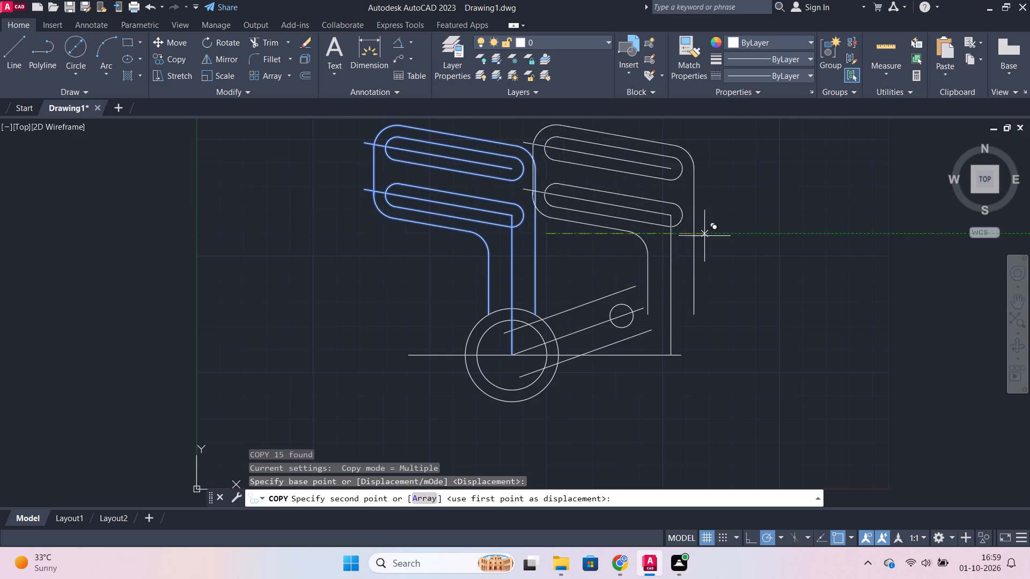
pyautogui.click(846, 278)
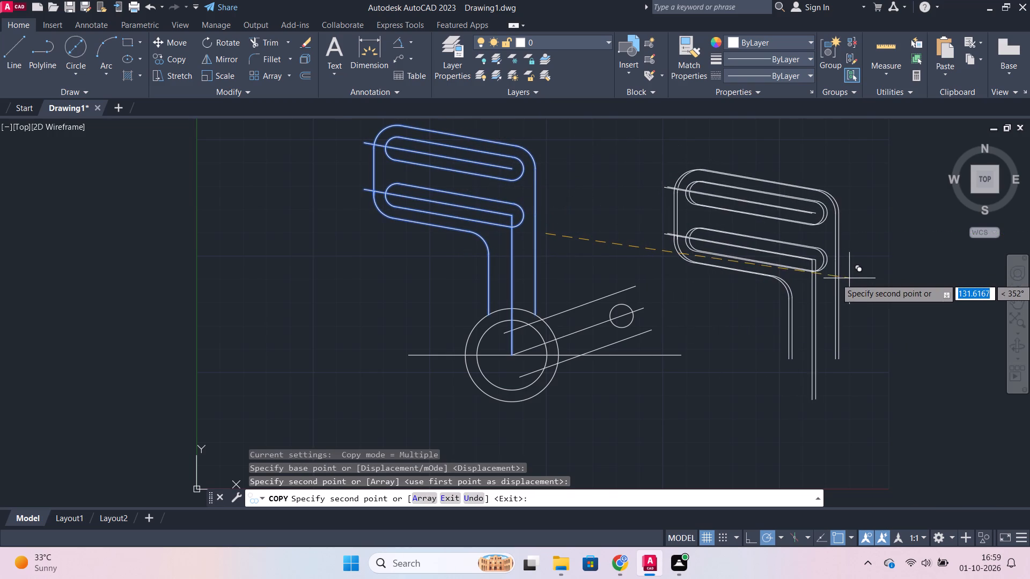
pyautogui.press('Escape')
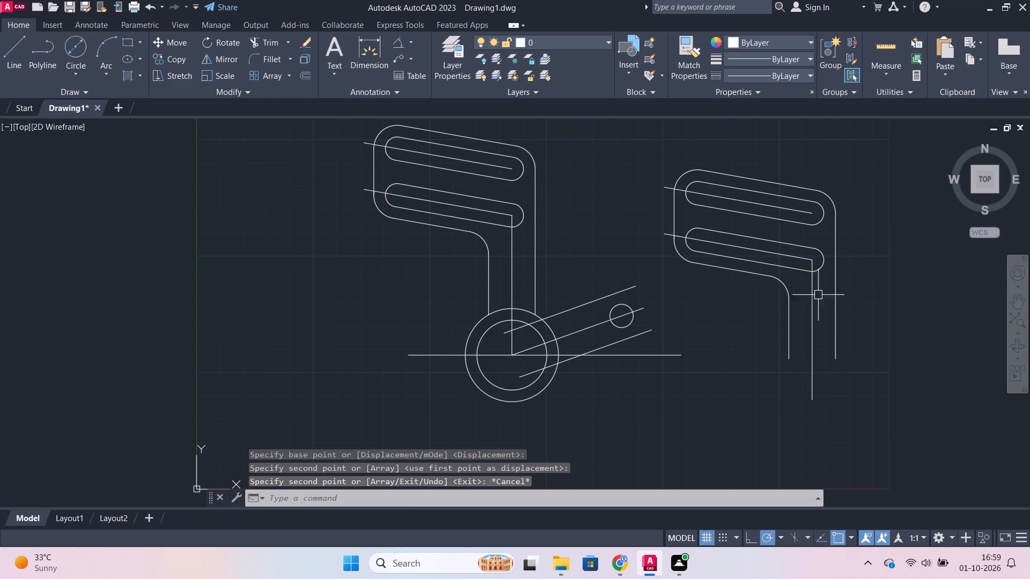
pyautogui.moveTo(778, 308); pyautogui.dragTo(701, 289, button='middle')
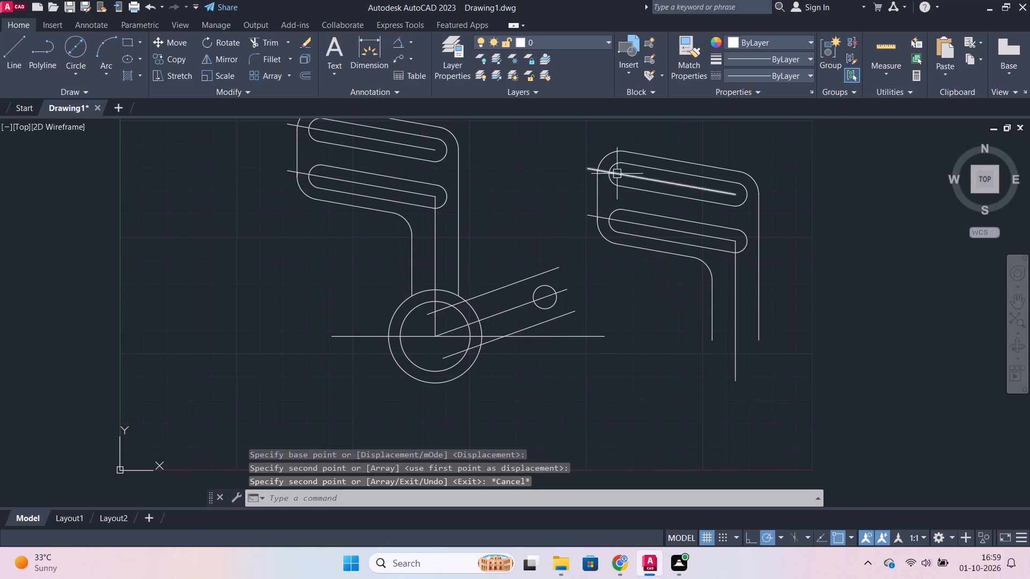
# Rotate the whole copied slotted arm by 180 degrees about a point just above it.
pyautogui.moveTo(552, 137); pyautogui.dragTo(559, 137)
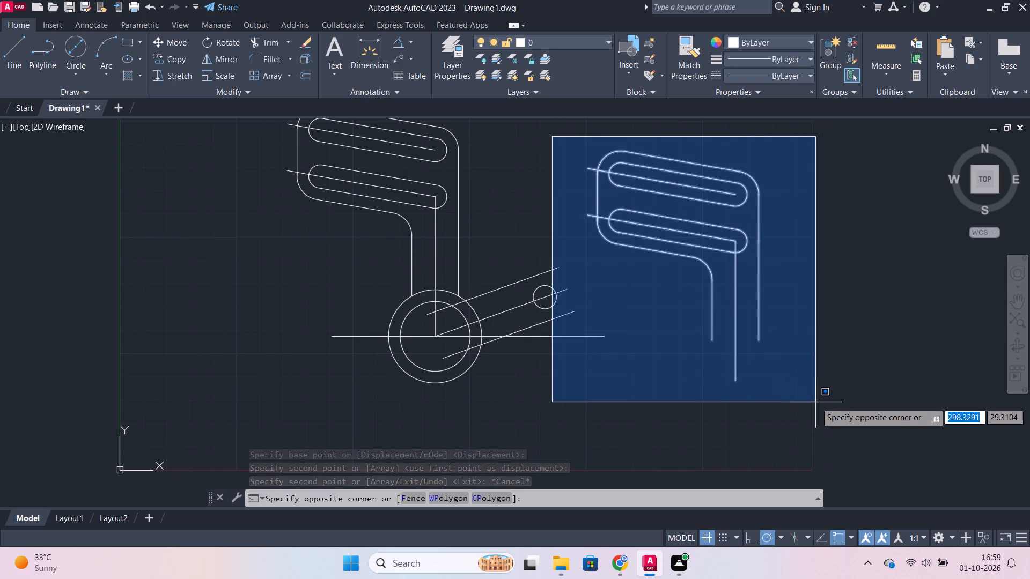
pyautogui.click(815, 402)
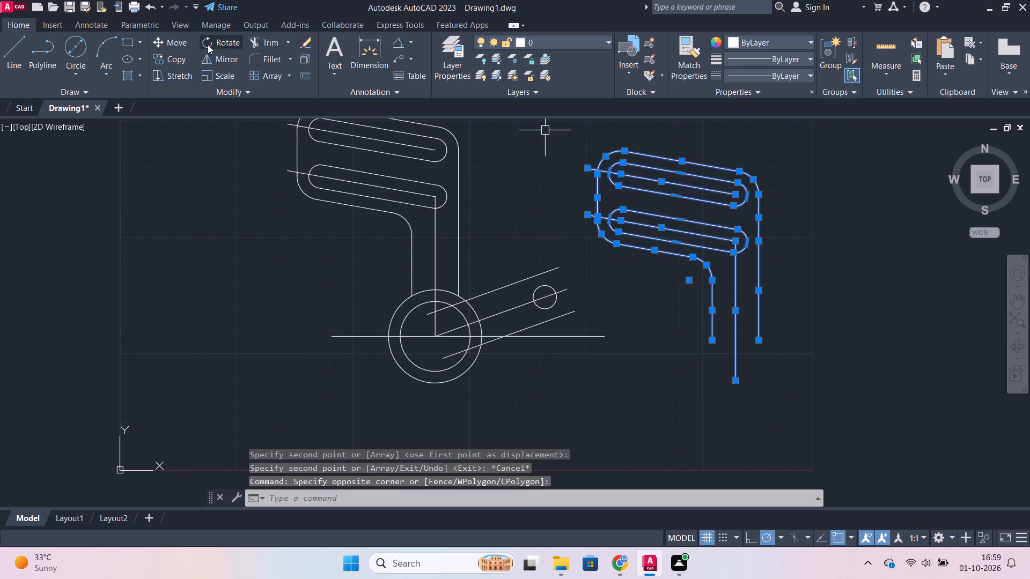
pyautogui.click(226, 44)
pyautogui.click(710, 153)
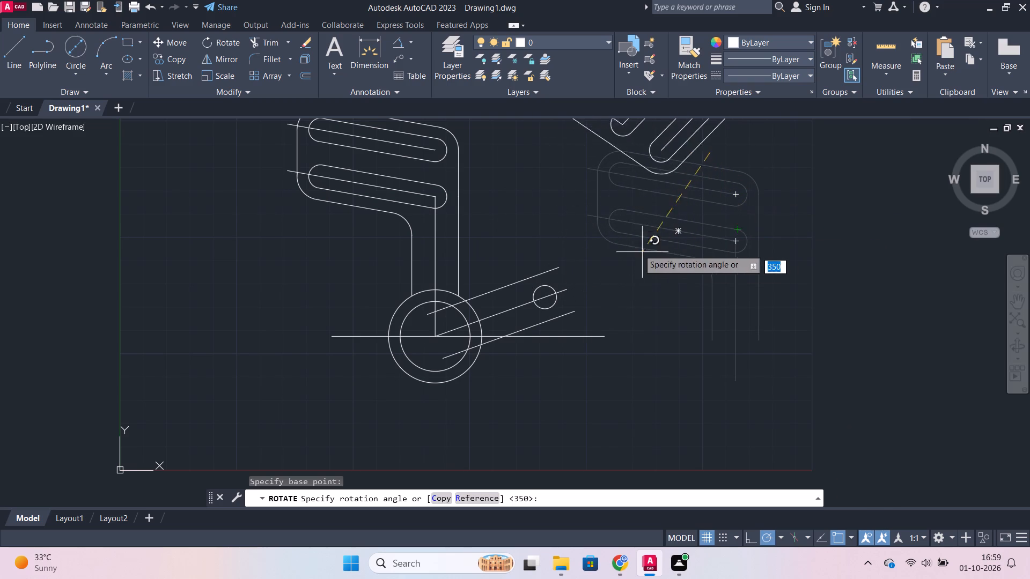
pyautogui.moveTo(632, 162); pyautogui.dragTo(595, 219, button='middle')
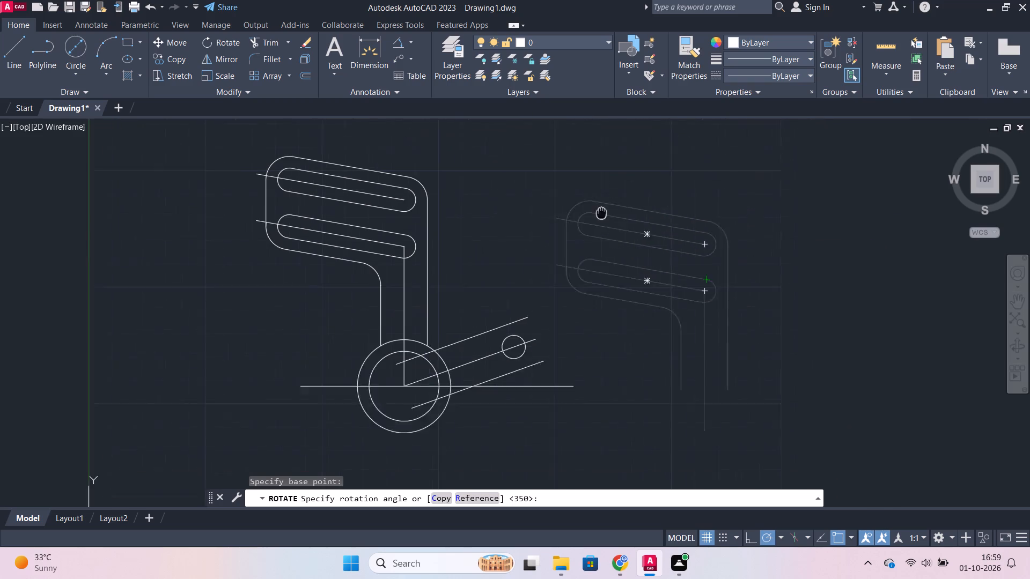
pyautogui.moveTo(595, 219); pyautogui.dragTo(559, 261, button='middle')
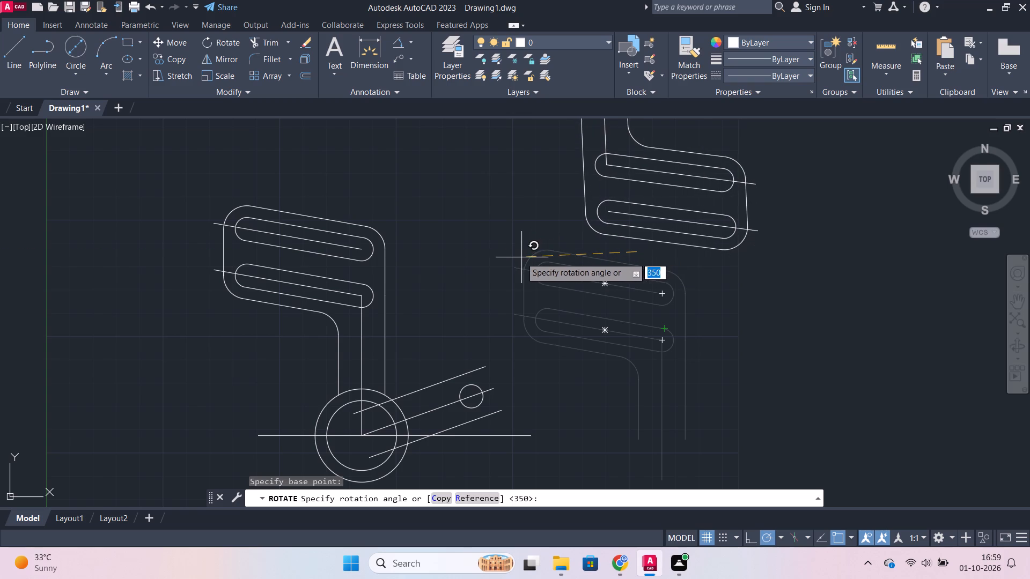
pyautogui.click(517, 254)
pyautogui.scroll(-1, 676, 279)
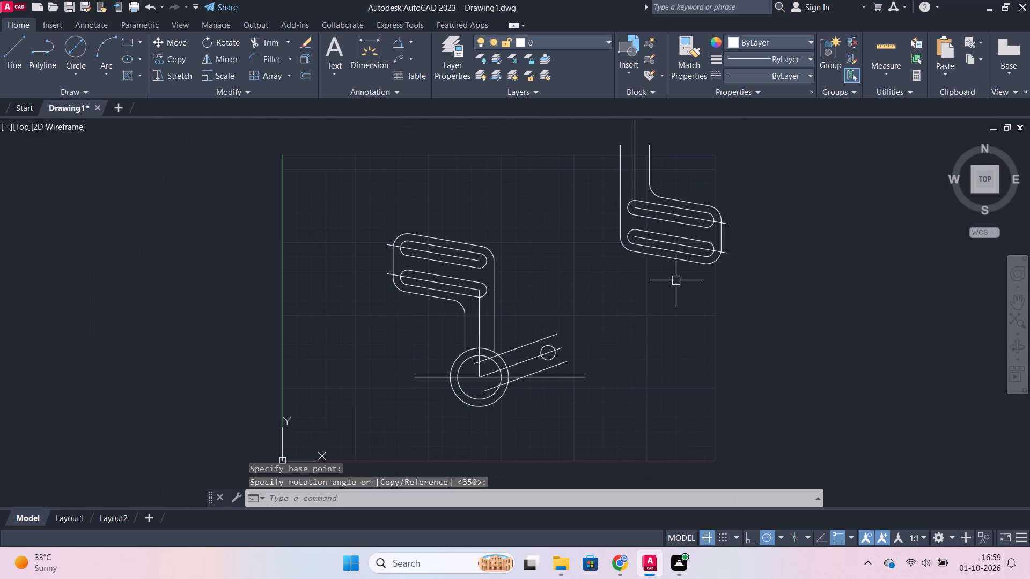
pyautogui.moveTo(683, 285); pyautogui.dragTo(686, 304, button='middle')
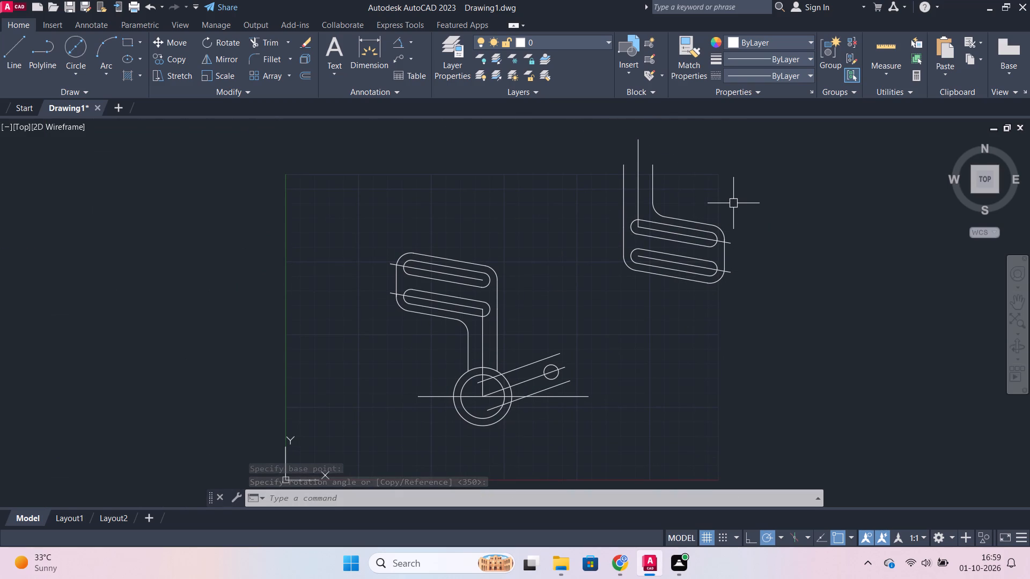
pyautogui.press('Escape')
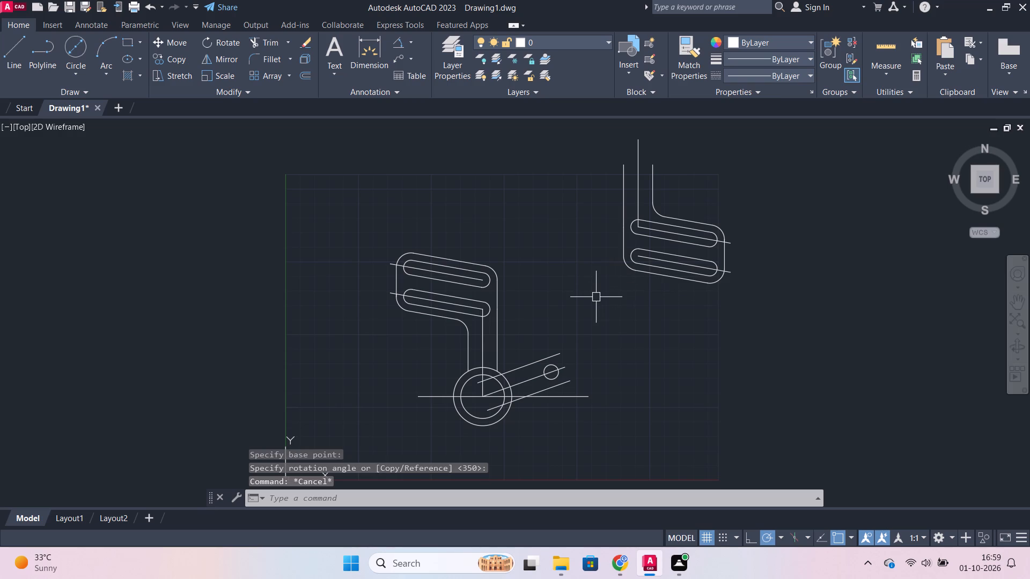
# Draw a horizontal line a little over 100 units long just below the rotated arm copy.
pyautogui.press('l')
pyautogui.press('Return')
pyautogui.click(591, 299)
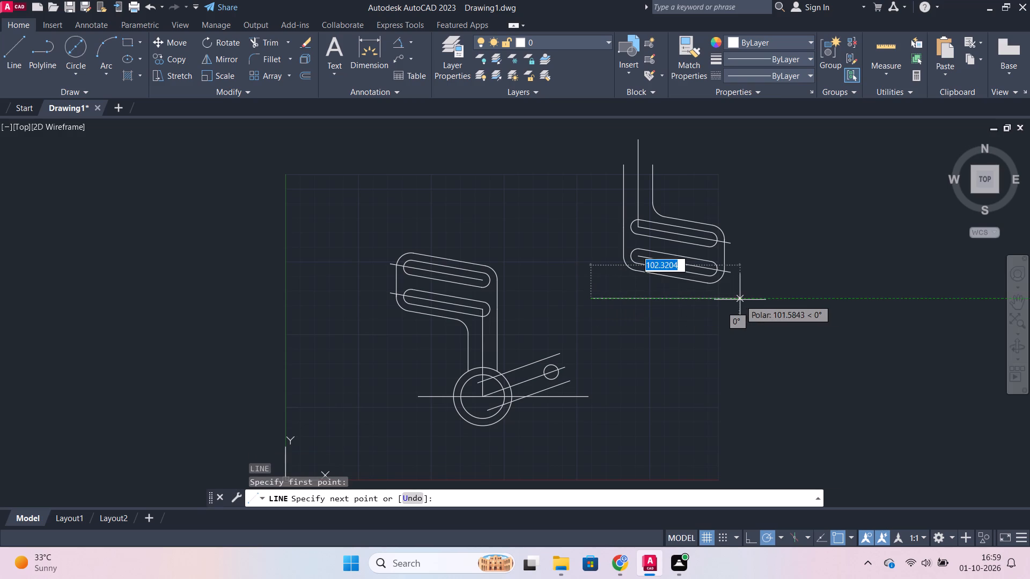
pyautogui.click(749, 300)
pyautogui.press('Escape')
# Mirror the rotated arm about an axis from the horizontal line's left end at about 326 degrees, keeping the source objects.
pyautogui.moveTo(577, 130); pyautogui.dragTo(588, 130)
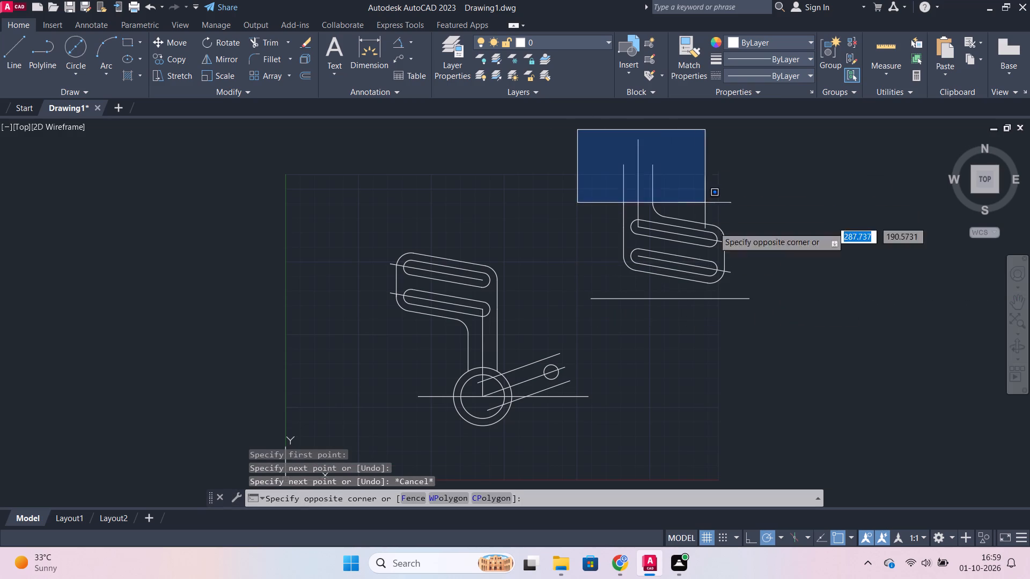
pyautogui.click(762, 285)
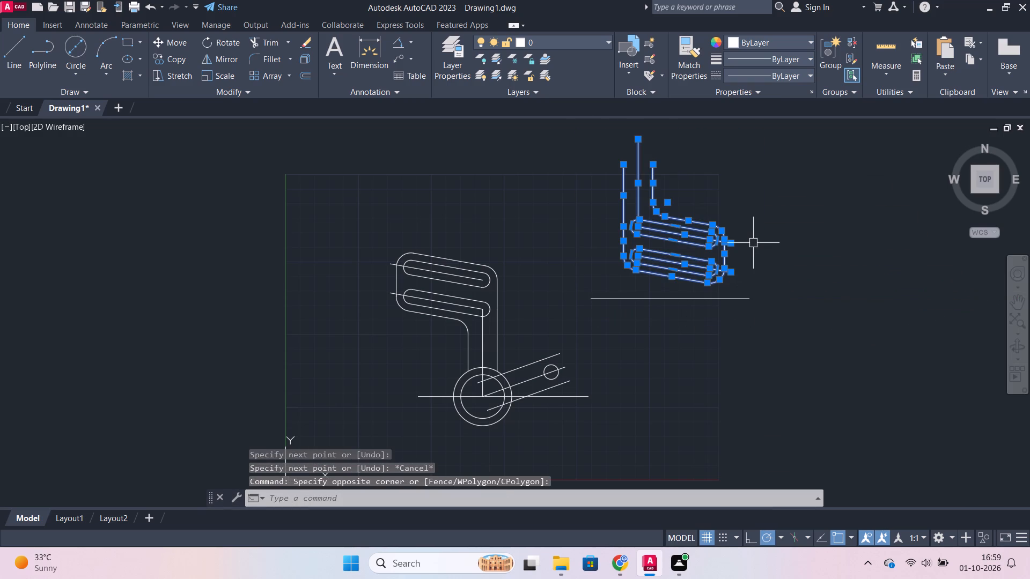
pyautogui.write('mi')
pyautogui.press('Return')
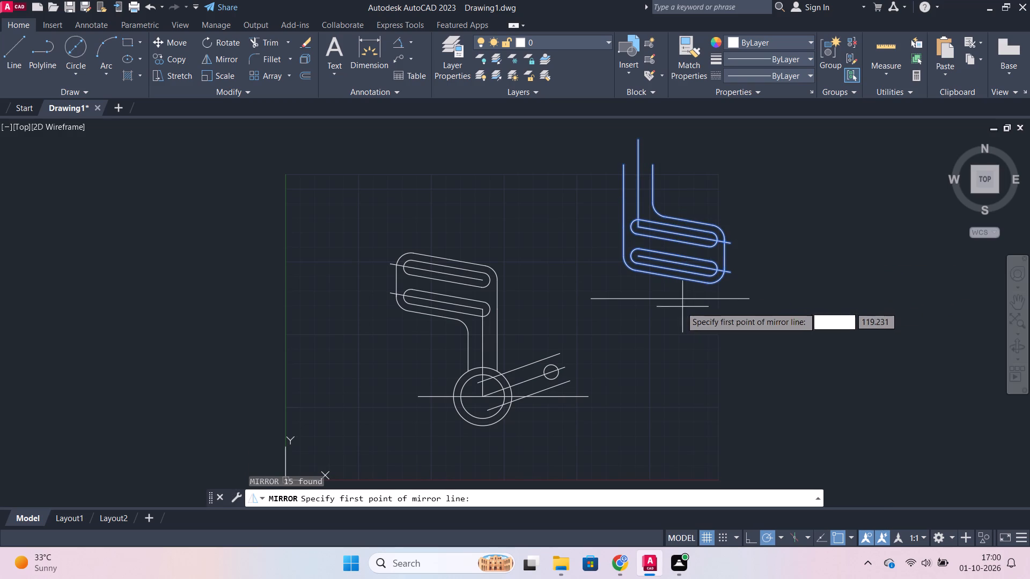
pyautogui.click(602, 301)
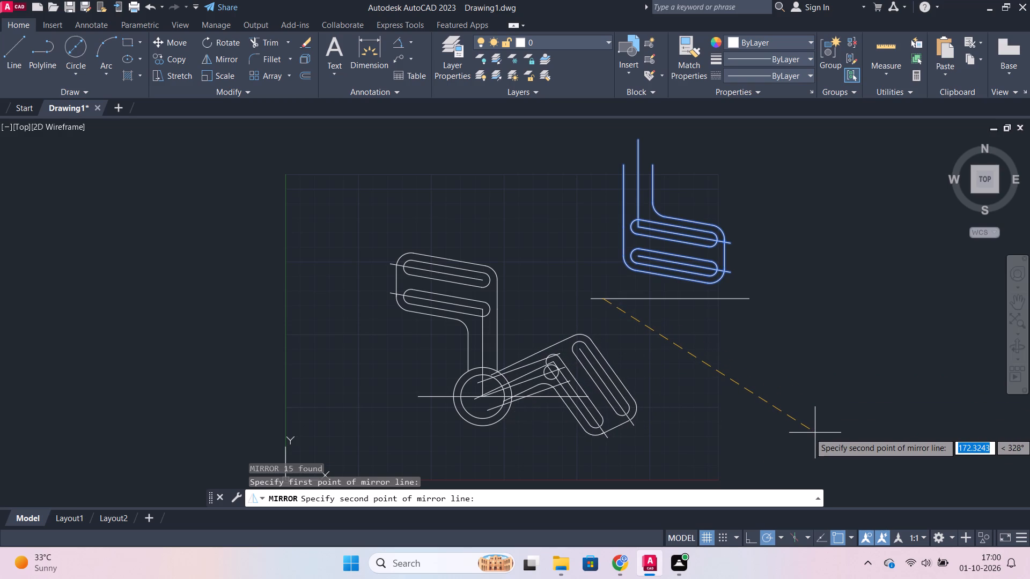
pyautogui.scroll(1, 815, 433)
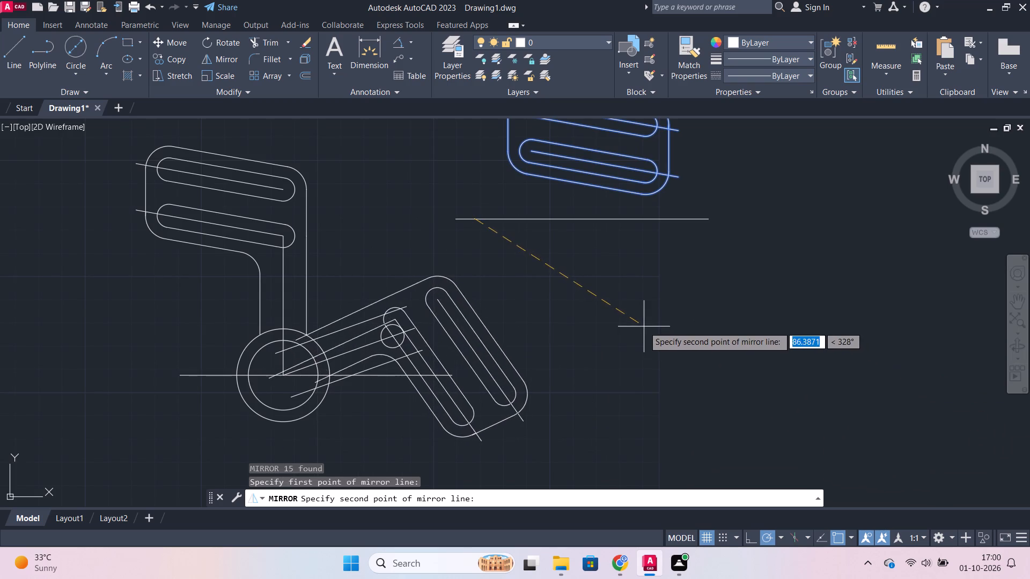
pyautogui.click(711, 377)
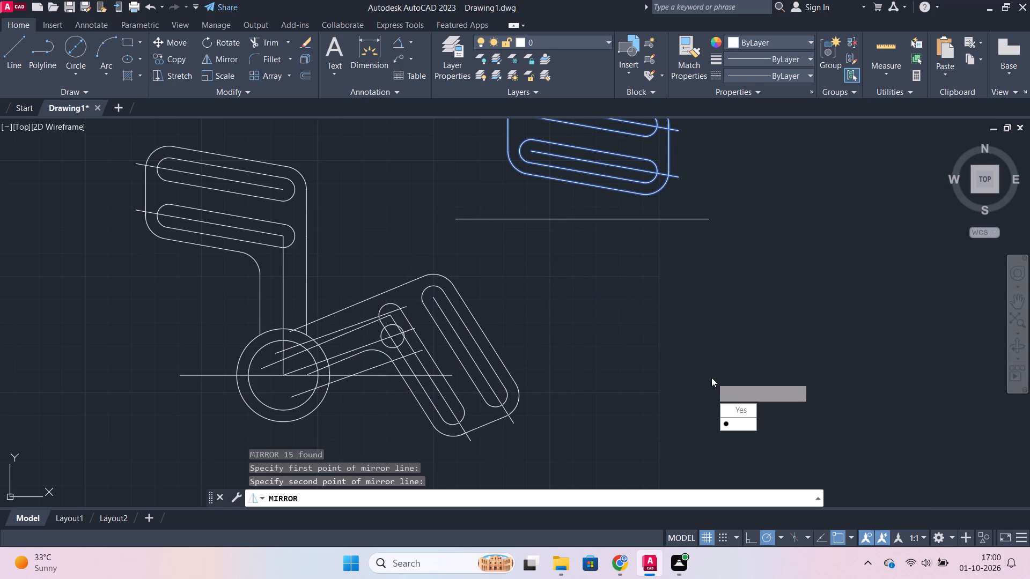
pyautogui.moveTo(731, 424); pyautogui.dragTo(711, 377)
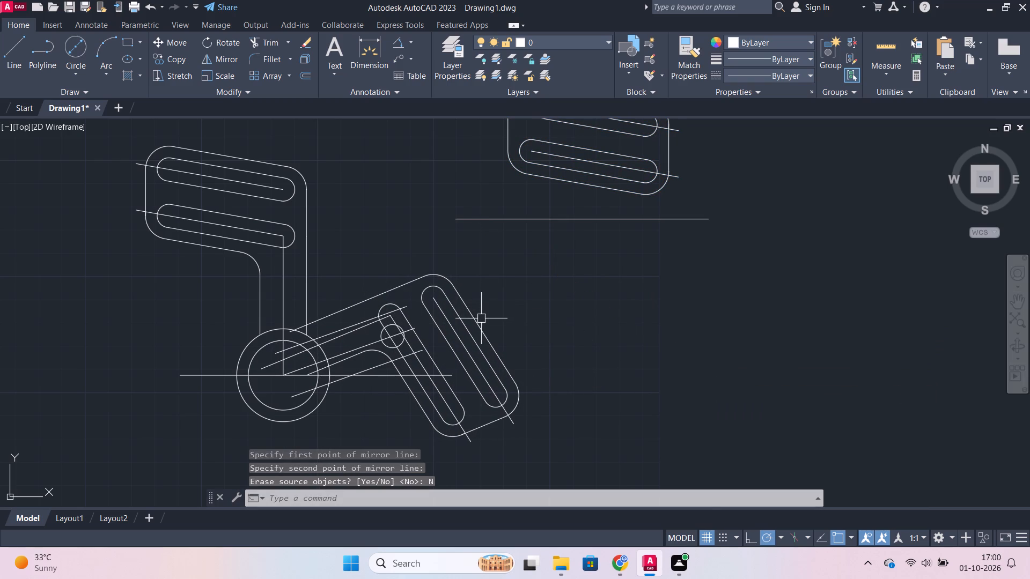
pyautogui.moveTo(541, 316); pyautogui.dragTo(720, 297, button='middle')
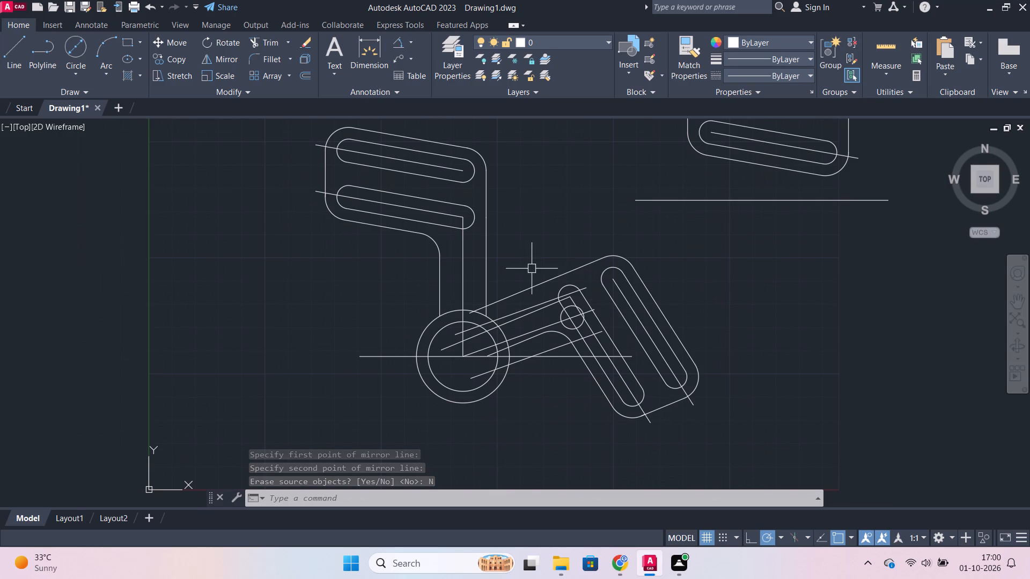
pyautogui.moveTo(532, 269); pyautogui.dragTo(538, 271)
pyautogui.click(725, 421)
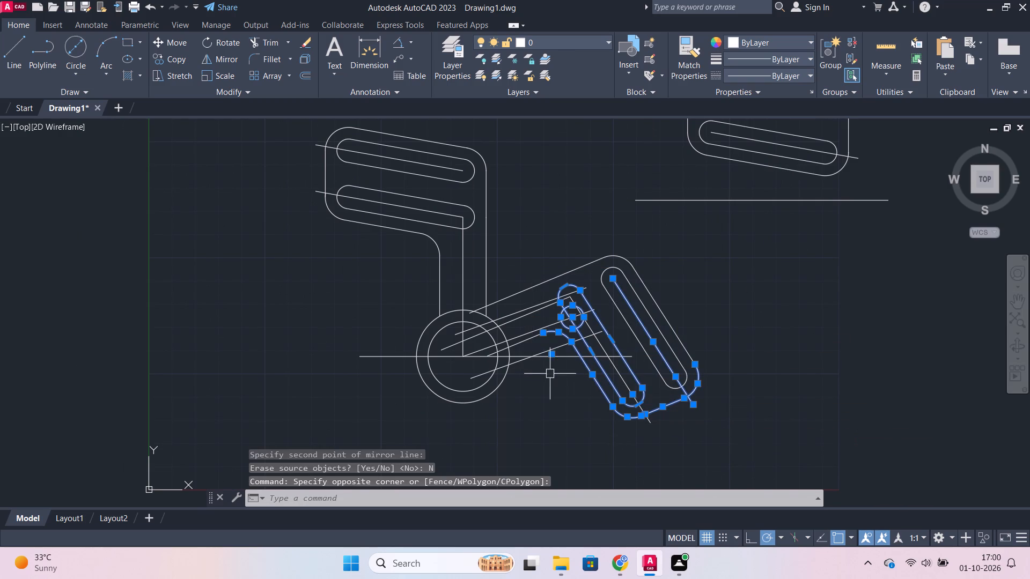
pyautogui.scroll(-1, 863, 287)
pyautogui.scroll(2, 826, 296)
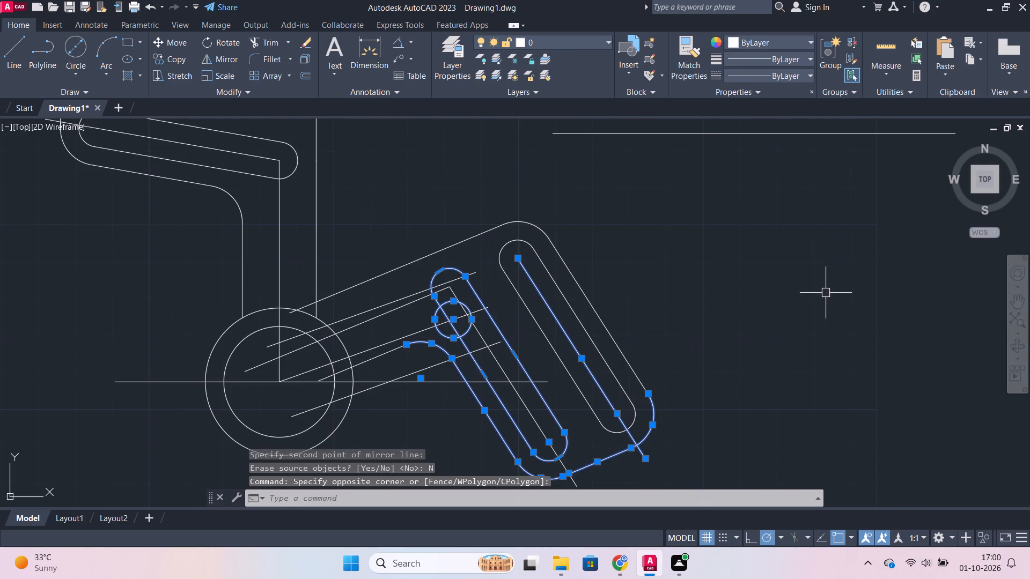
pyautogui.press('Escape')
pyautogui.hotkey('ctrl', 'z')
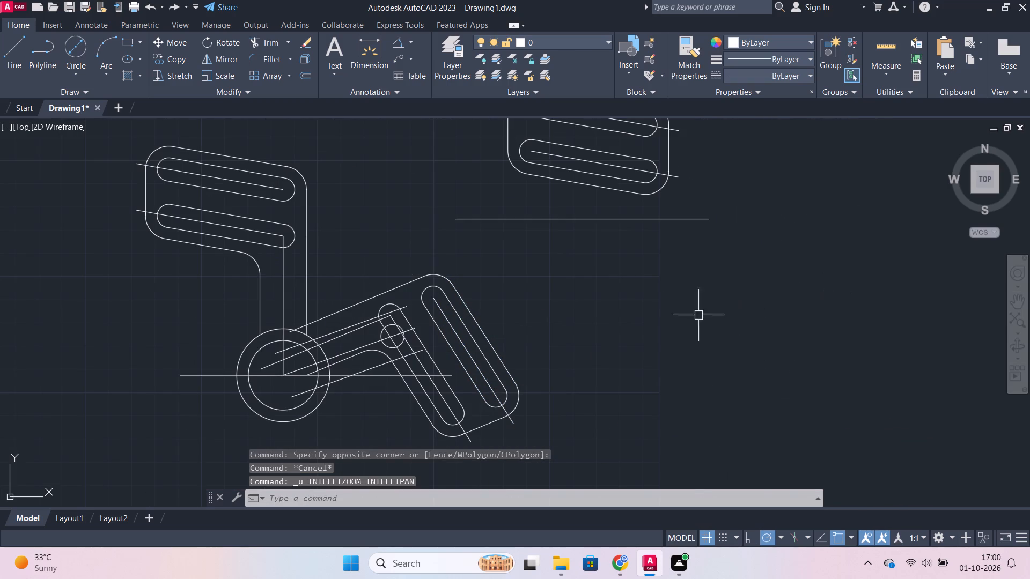
# Erase the three older parallel inclined lines and the small circle overlapping the mirrored arm.
pyautogui.moveTo(539, 322); pyautogui.dragTo(747, 271, button='middle')
pyautogui.scroll(1, 571, 318)
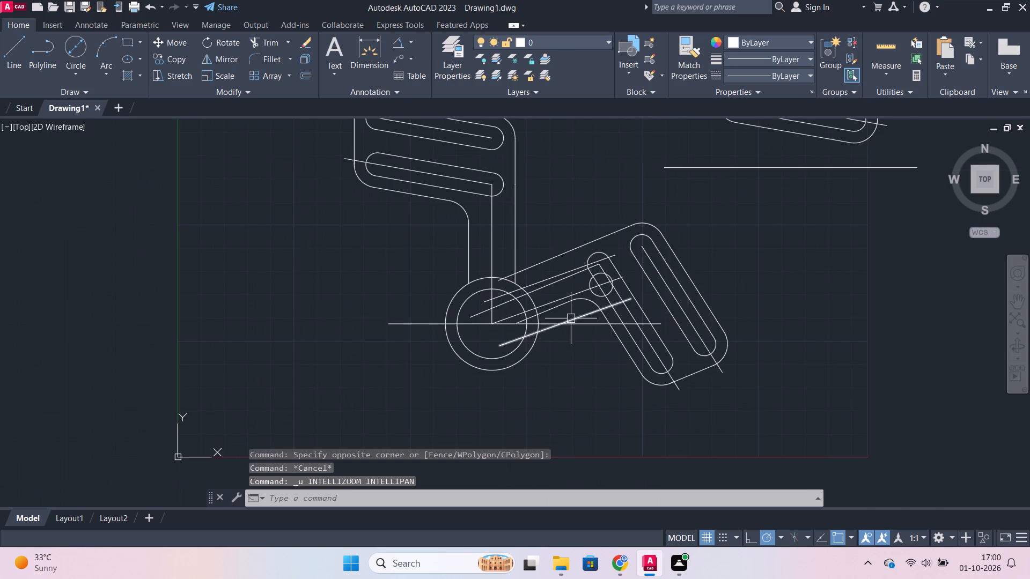
pyautogui.scroll(2, 571, 318)
pyautogui.click(573, 322)
pyautogui.scroll(-1, 561, 301)
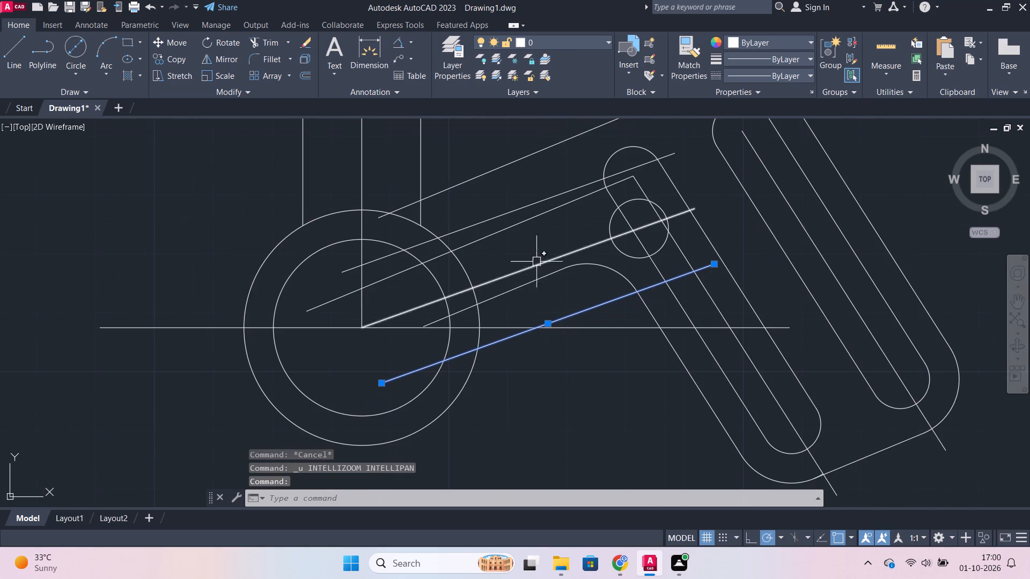
pyautogui.click(527, 265)
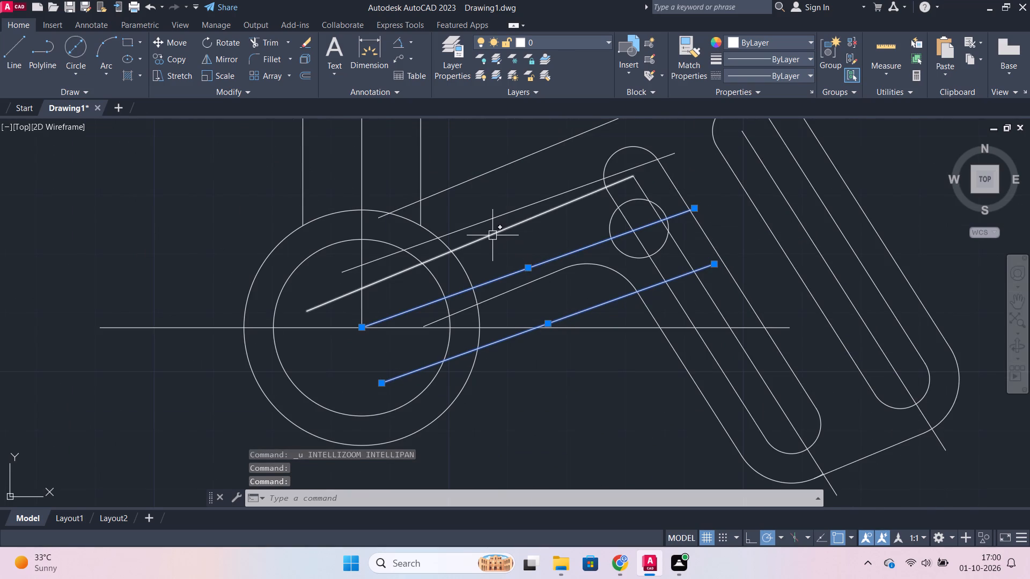
pyautogui.click(485, 219)
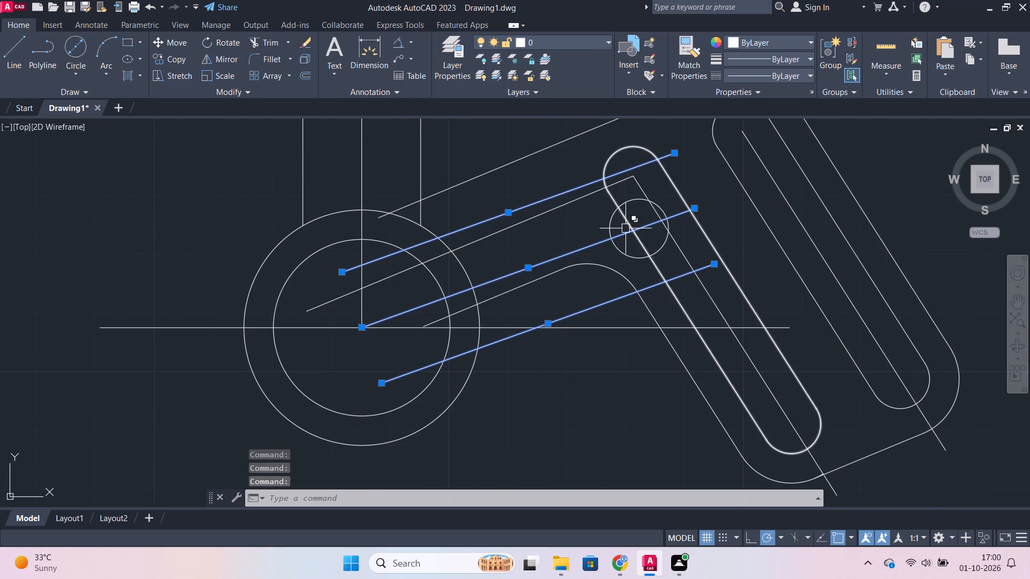
pyautogui.click(606, 227)
pyautogui.press('e')
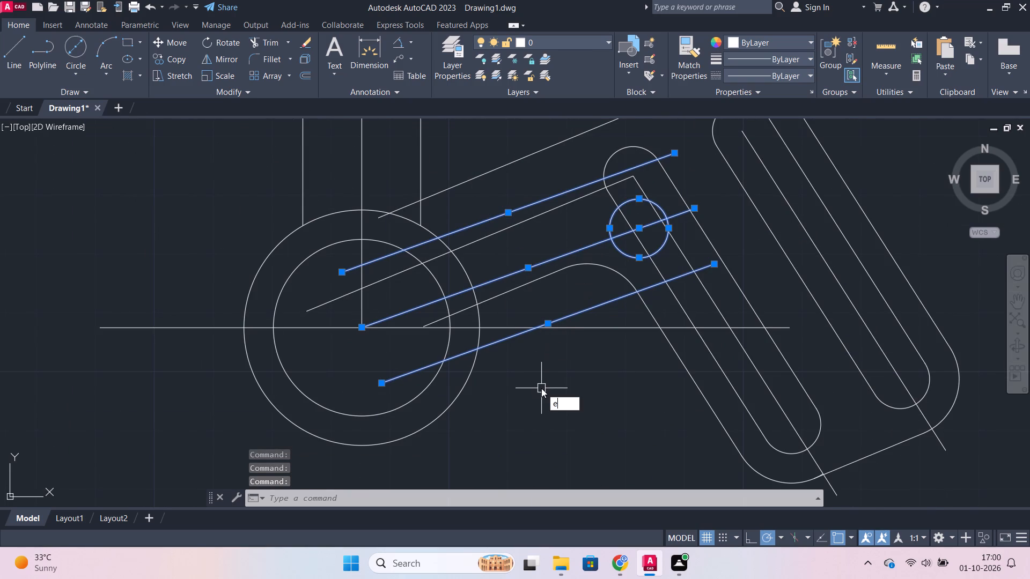
pyautogui.press('Return')
# Move the whole mirrored arm, including its centrelines, from its long centreline's inner end to the centre of the concentric circles.
pyautogui.scroll(-2, 541, 388)
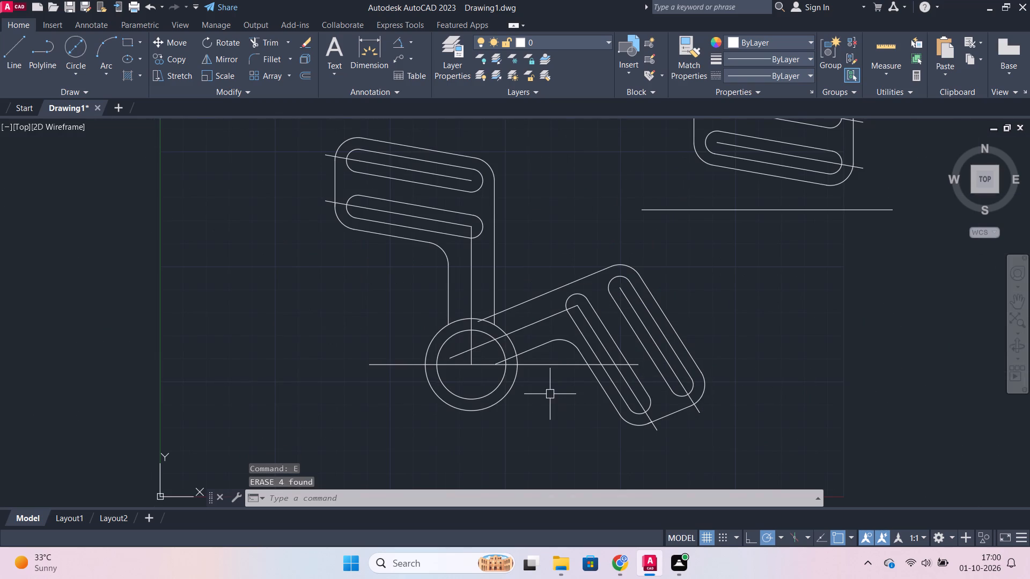
pyautogui.scroll(1, 547, 394)
pyautogui.moveTo(549, 394); pyautogui.dragTo(572, 387, button='middle')
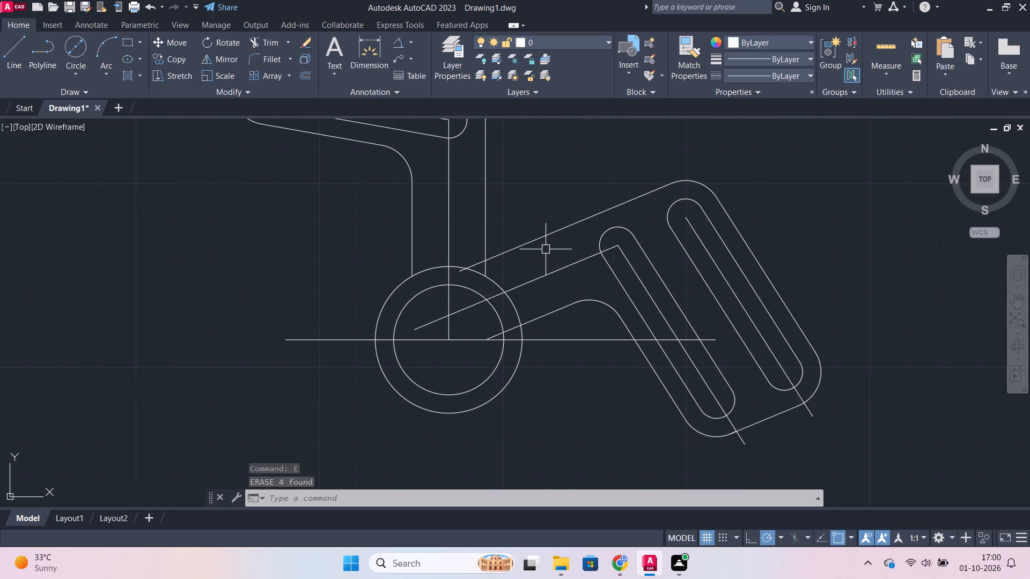
pyautogui.click(538, 241)
pyautogui.click(644, 197)
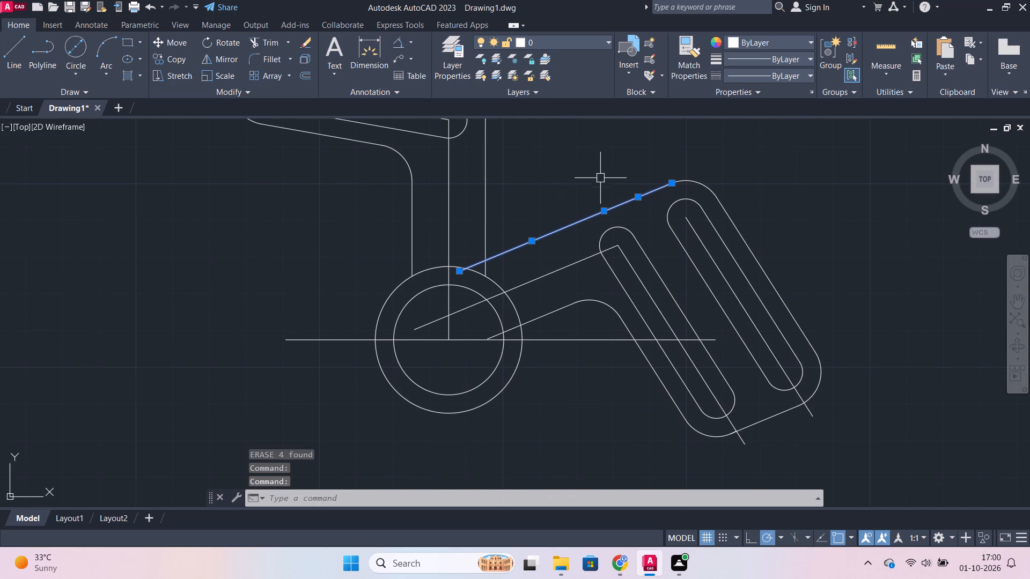
pyautogui.moveTo(604, 169); pyautogui.dragTo(705, 169)
pyautogui.click(839, 450)
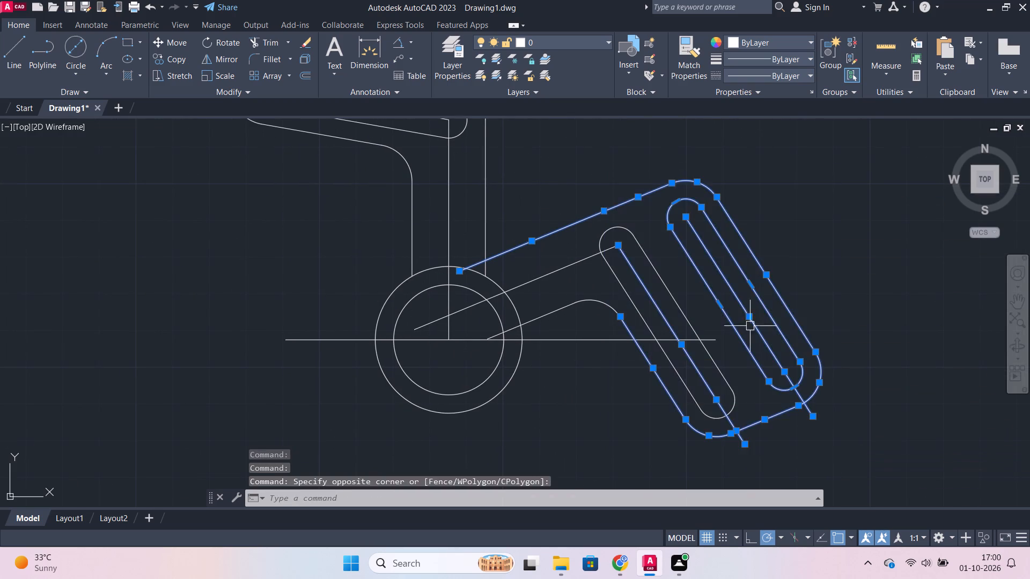
pyautogui.click(686, 309)
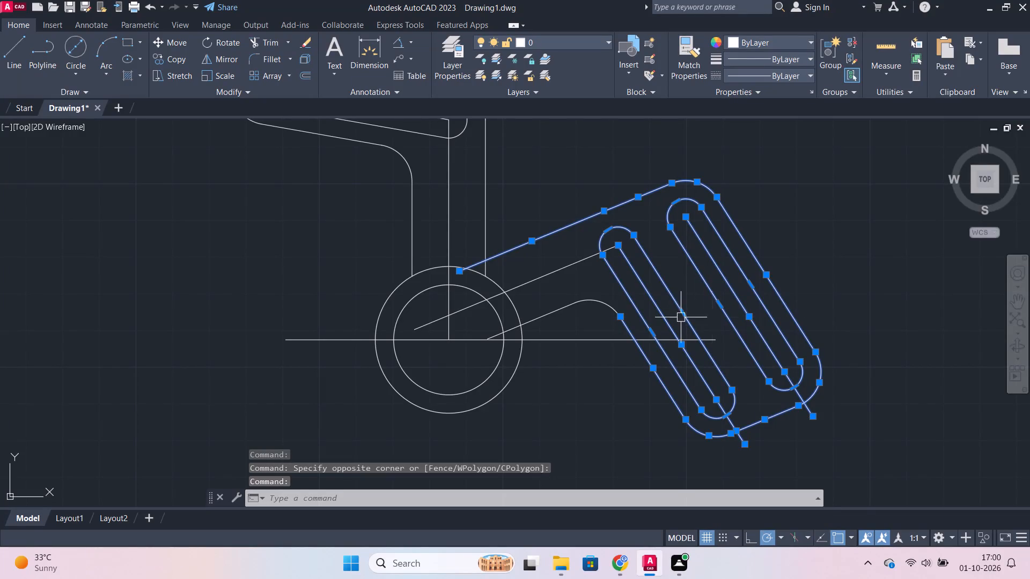
pyautogui.click(563, 313)
pyautogui.click(614, 303)
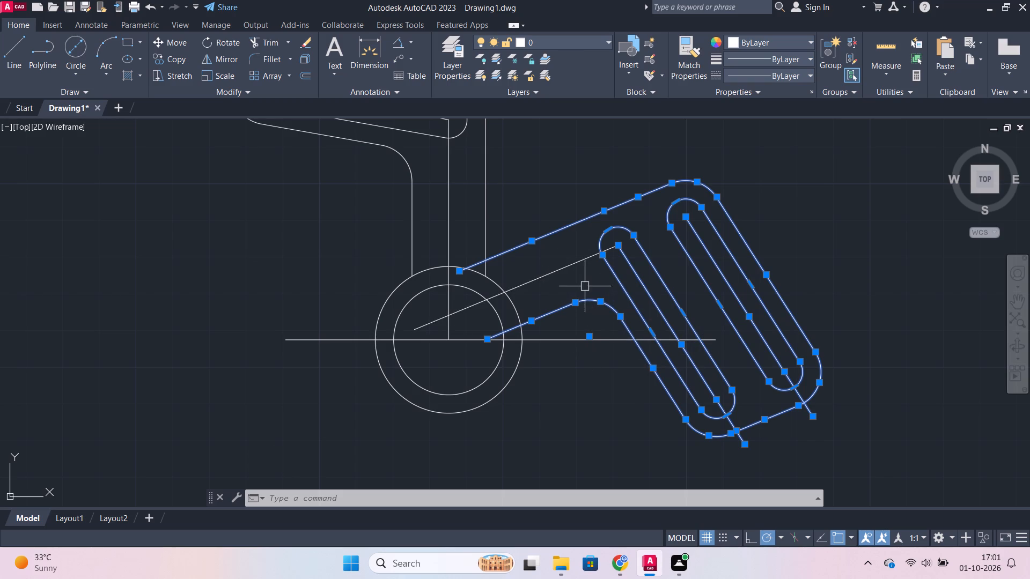
pyautogui.click(570, 269)
pyautogui.press('m')
pyautogui.press('Return')
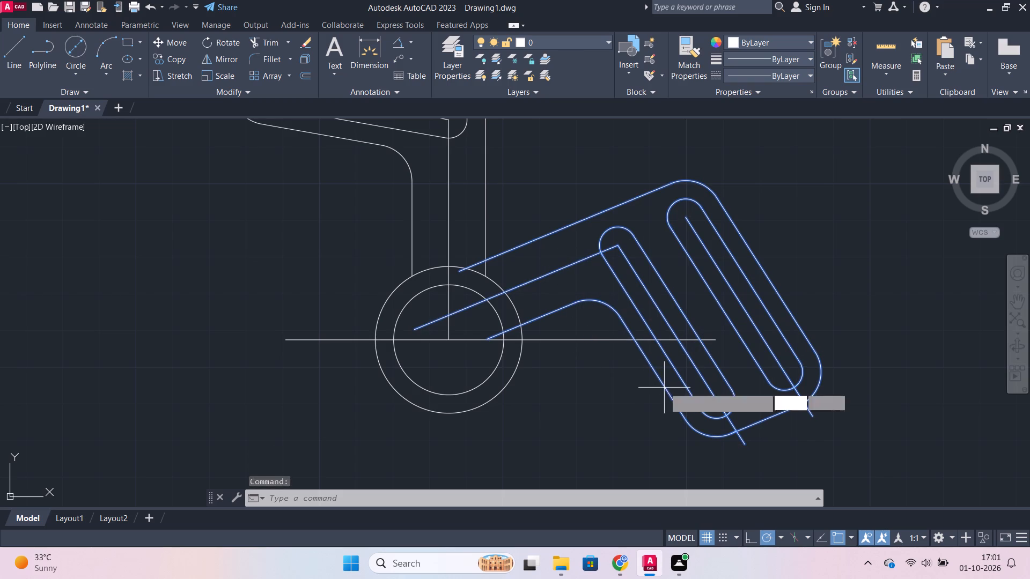
pyautogui.click(418, 327)
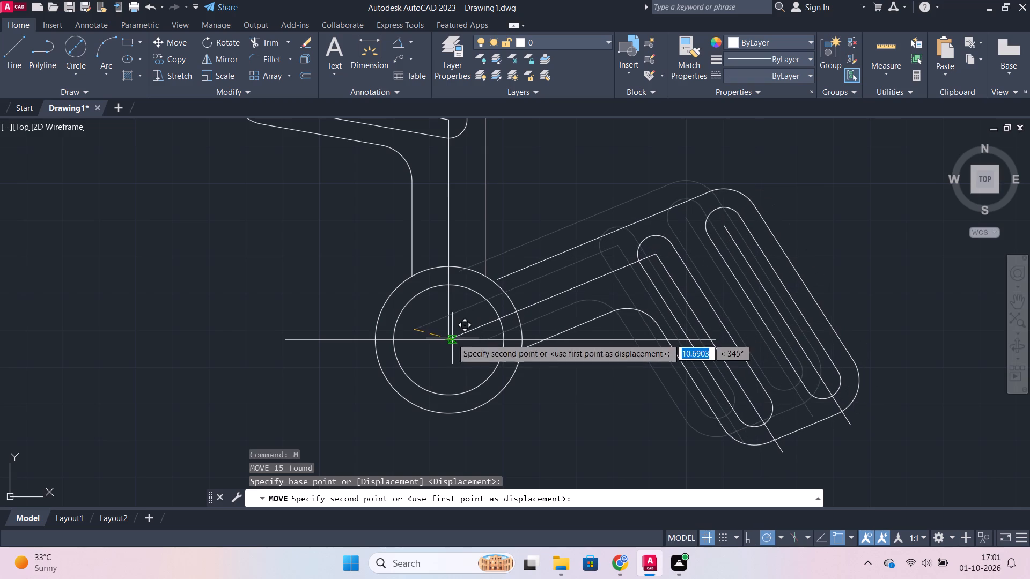
pyautogui.click(446, 337)
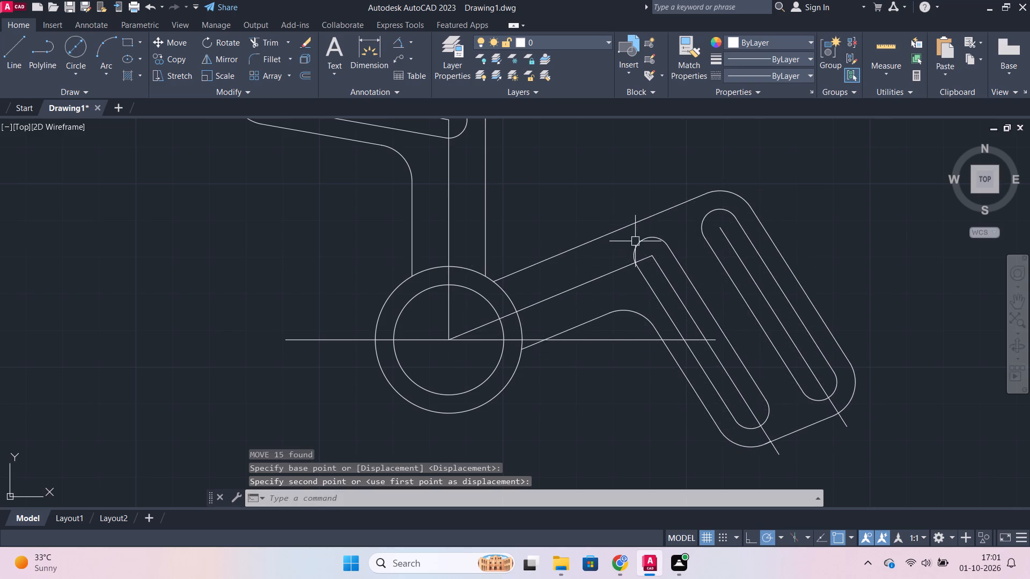
pyautogui.scroll(-2, 636, 241)
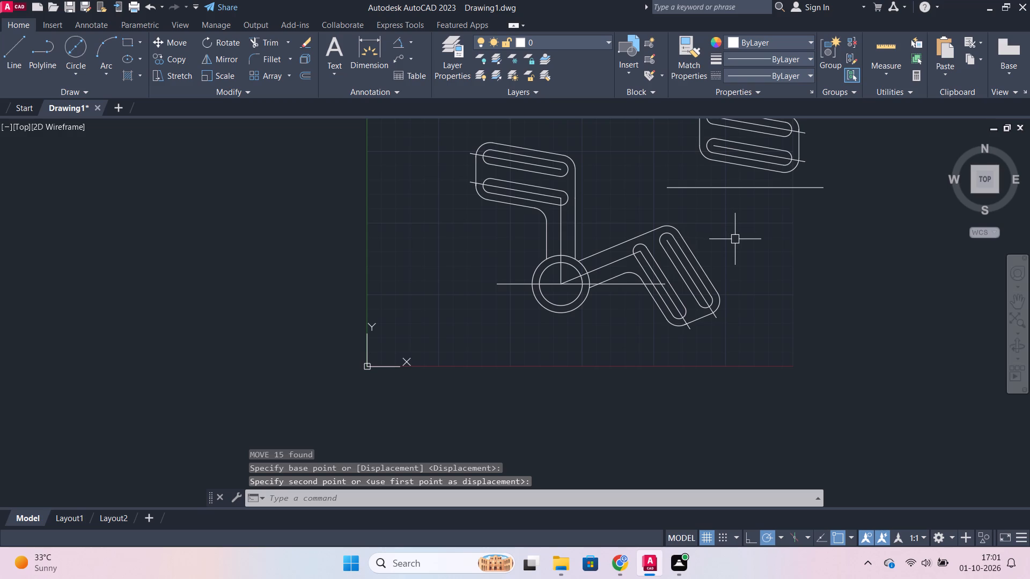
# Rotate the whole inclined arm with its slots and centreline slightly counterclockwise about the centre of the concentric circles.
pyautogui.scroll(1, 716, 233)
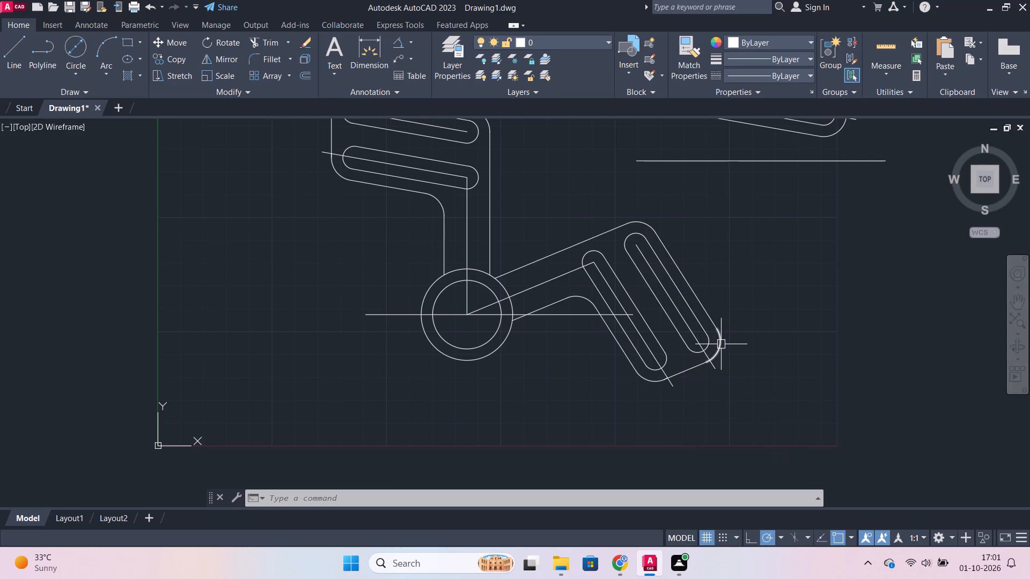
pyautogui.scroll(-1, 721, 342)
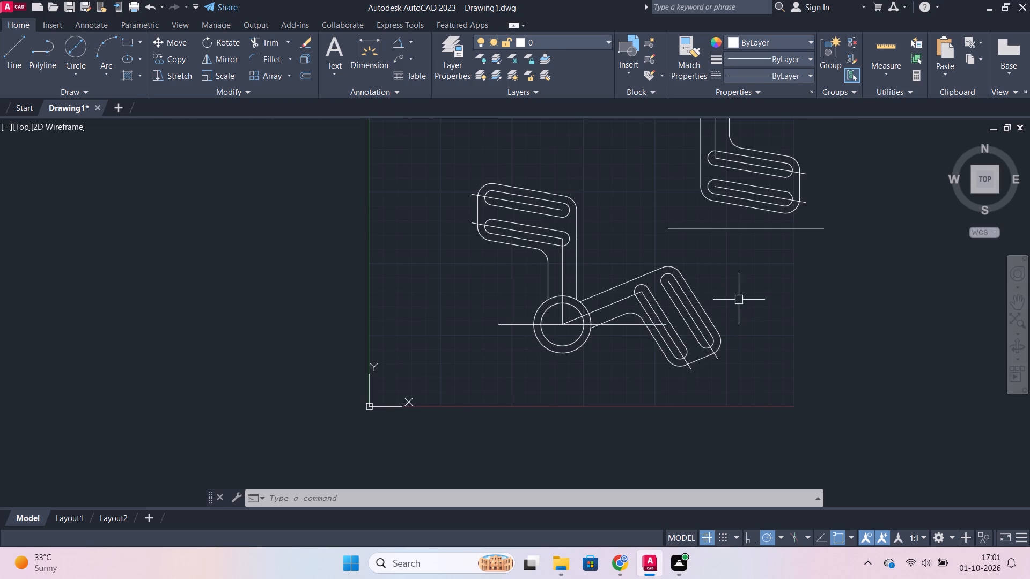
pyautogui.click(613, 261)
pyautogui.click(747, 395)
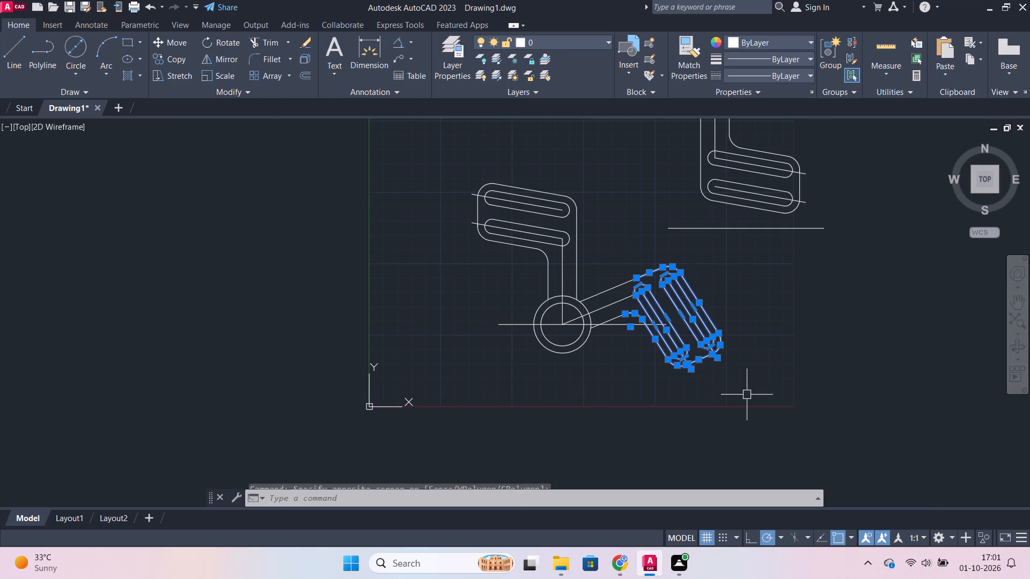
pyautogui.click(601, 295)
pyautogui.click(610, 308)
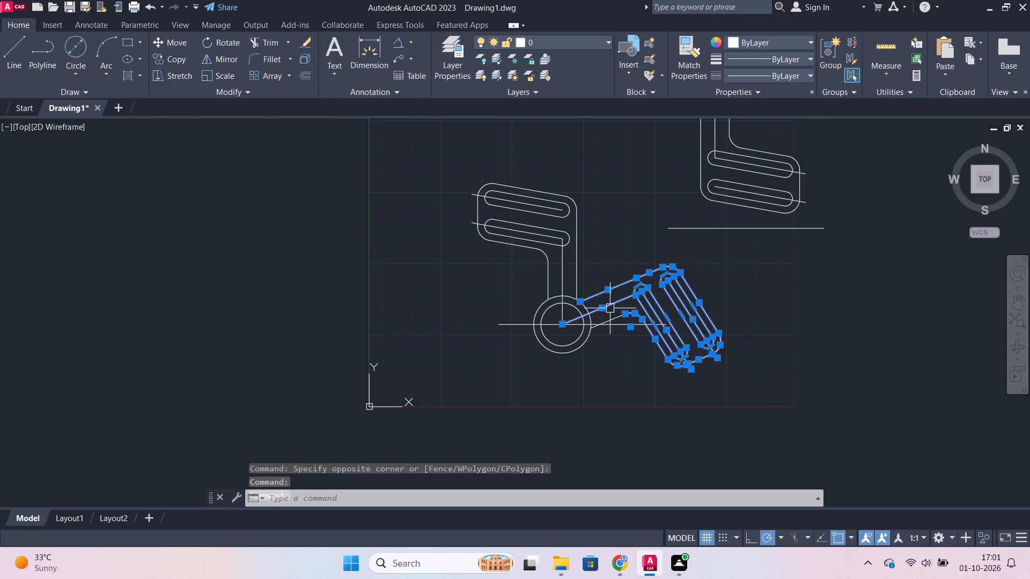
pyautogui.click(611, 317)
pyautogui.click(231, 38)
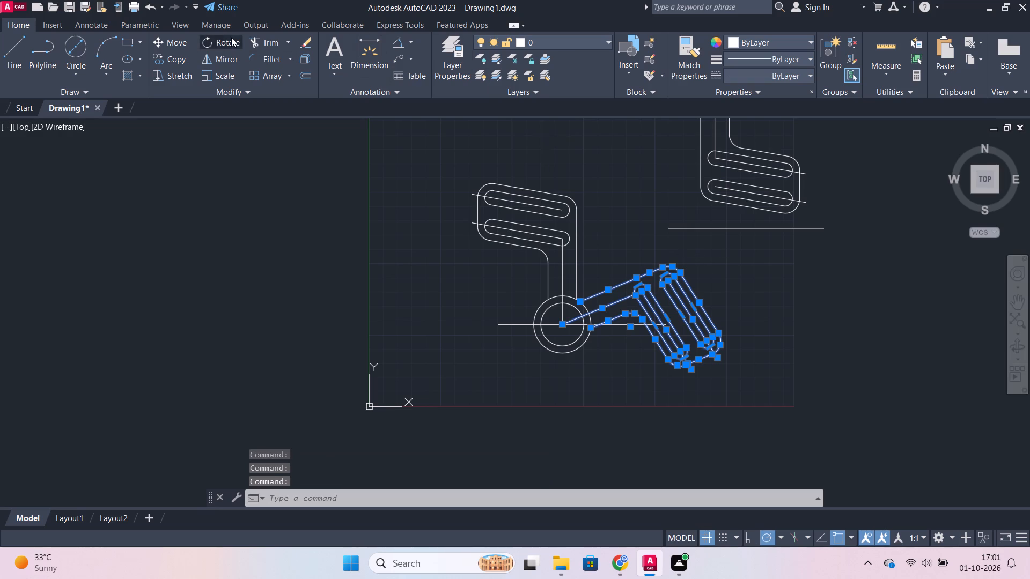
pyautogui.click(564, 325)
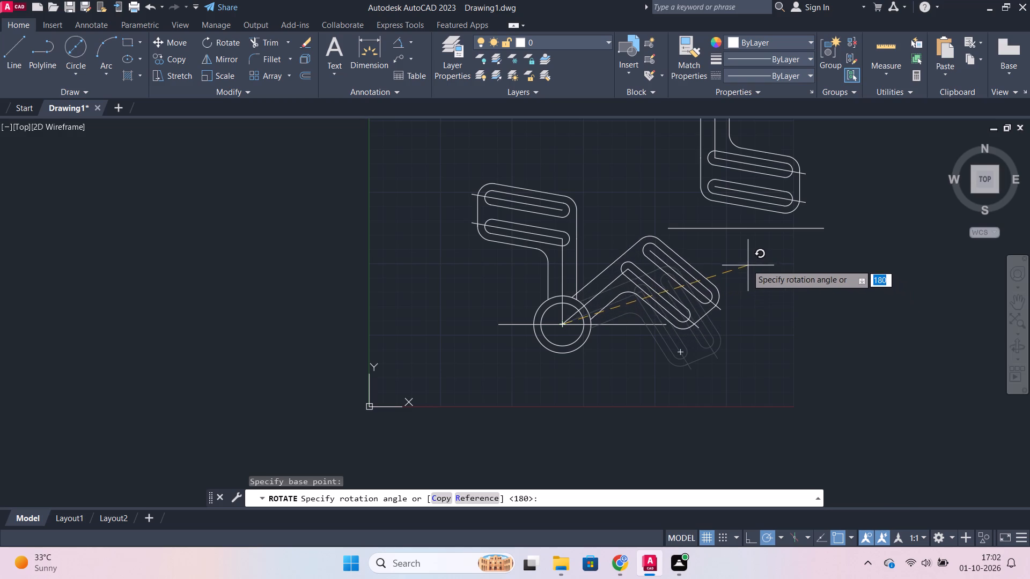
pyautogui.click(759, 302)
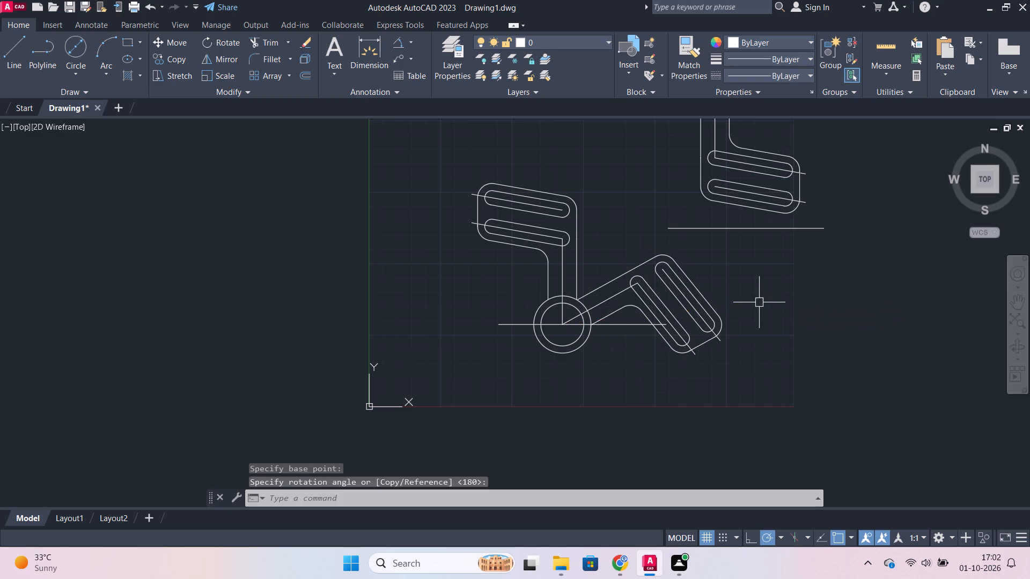
# Check the angle between the inclined arm's lower edge and the adjoining inner edge of its slotted head.
pyautogui.scroll(1, 675, 308)
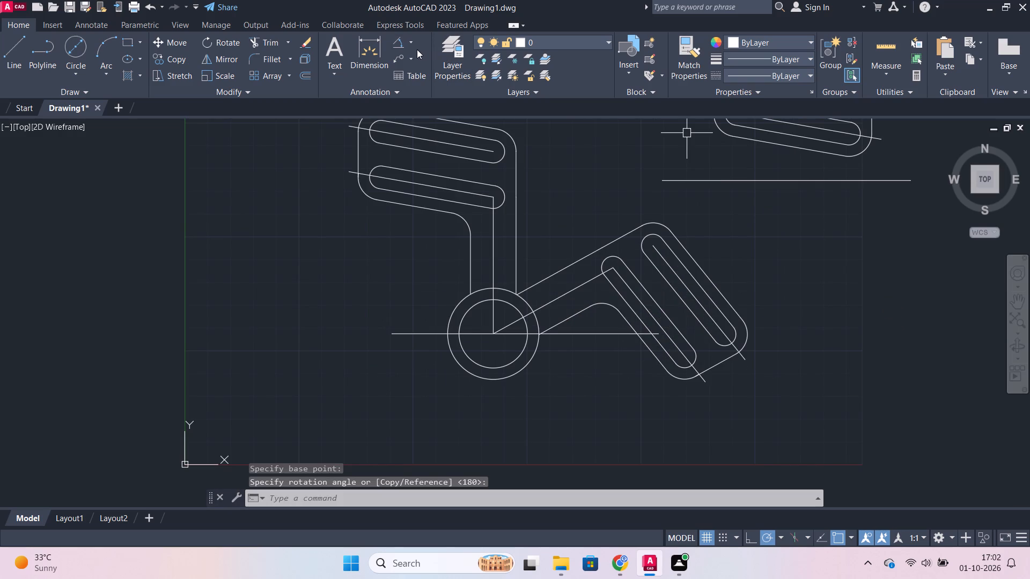
pyautogui.moveTo(399, 41); pyautogui.dragTo(404, 41)
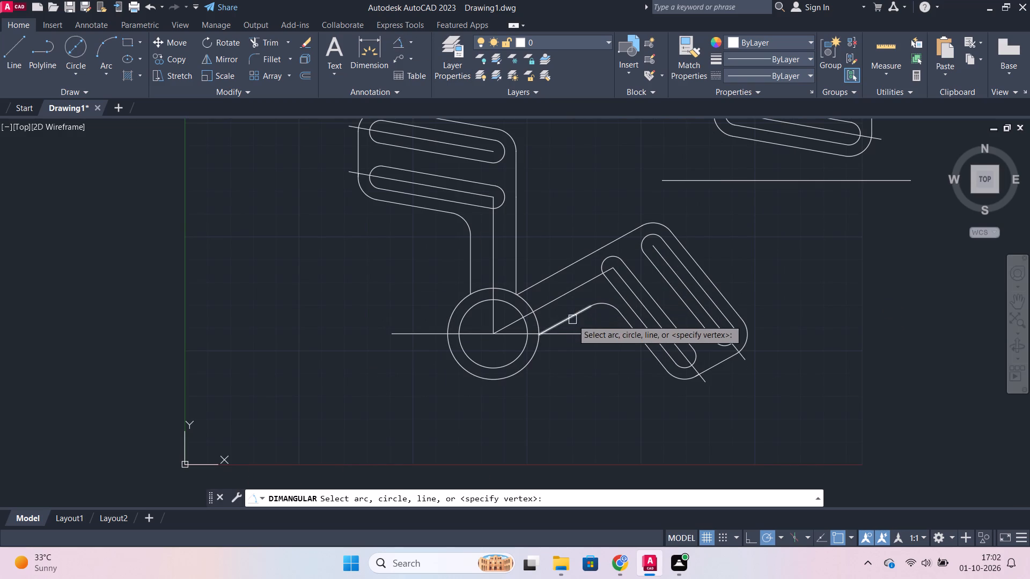
pyautogui.click(572, 320)
pyautogui.click(639, 341)
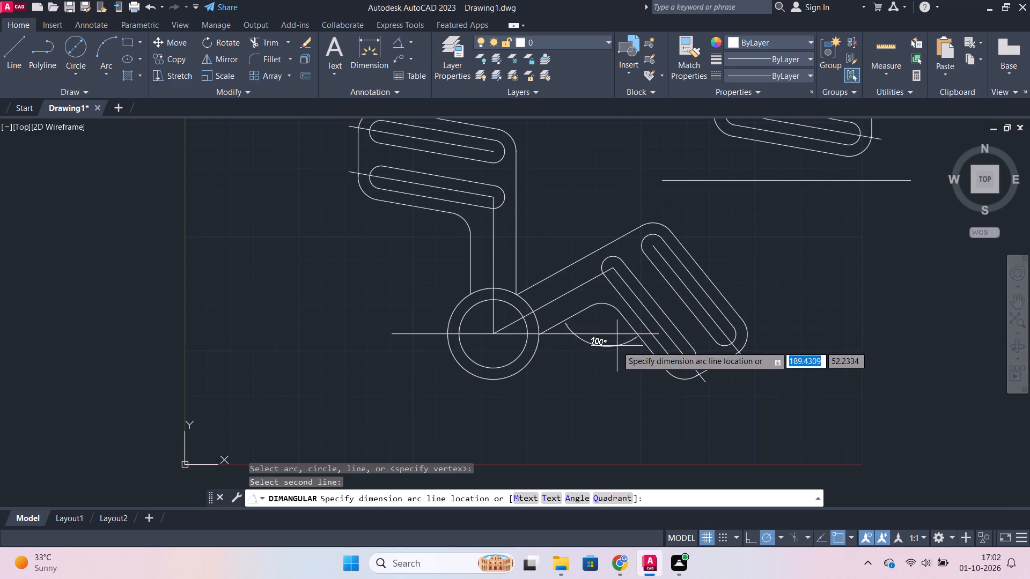
pyautogui.press('Escape')
# Erase the entire inclined arm, its slots and centrelines, and the horizontal line through the concentric circles.
pyautogui.click(738, 422)
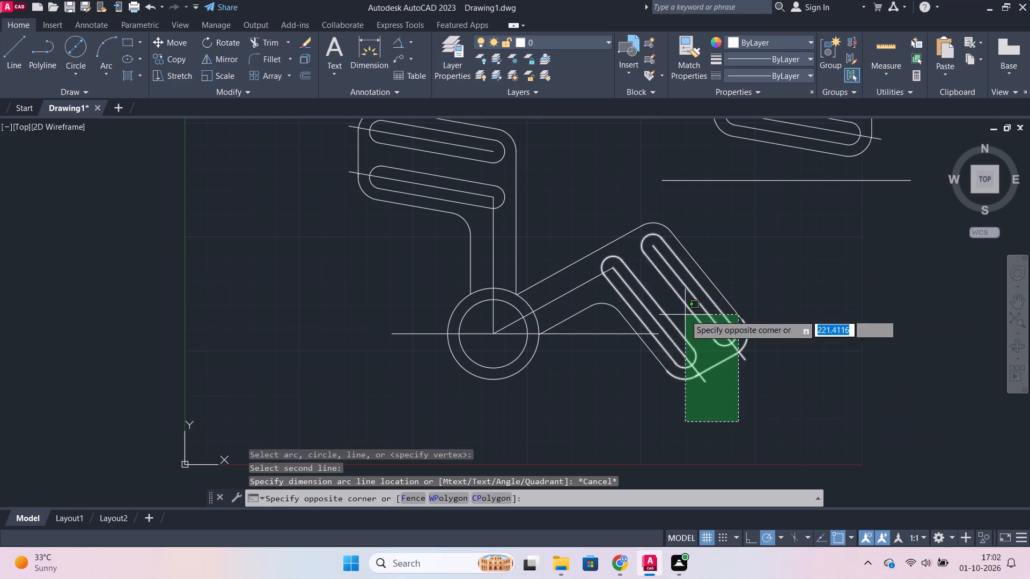
pyautogui.click(617, 222)
pyautogui.press('e')
pyautogui.press('Return')
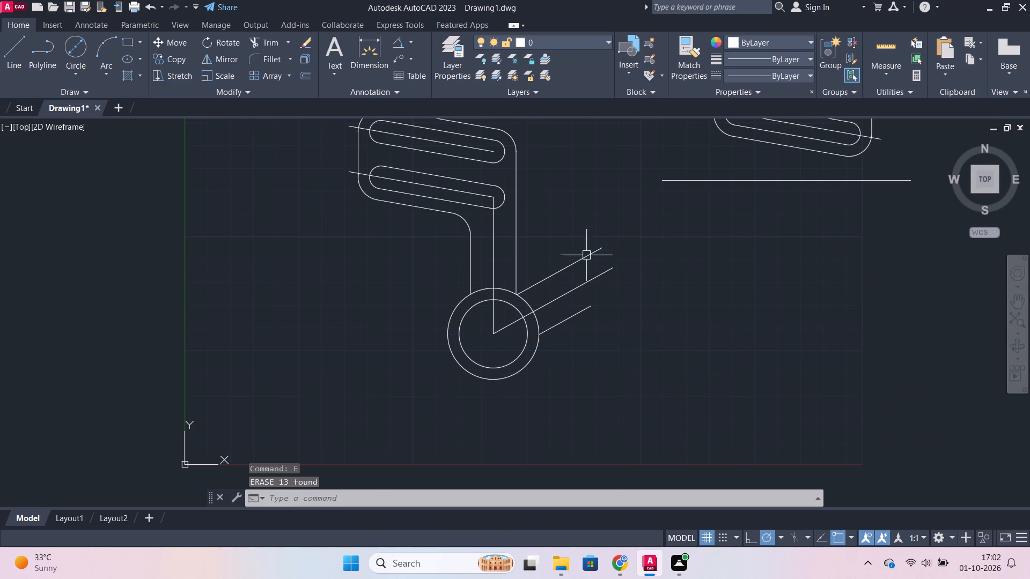
pyautogui.click(564, 228)
pyautogui.click(576, 354)
pyautogui.moveTo(591, 369); pyautogui.dragTo(591, 363)
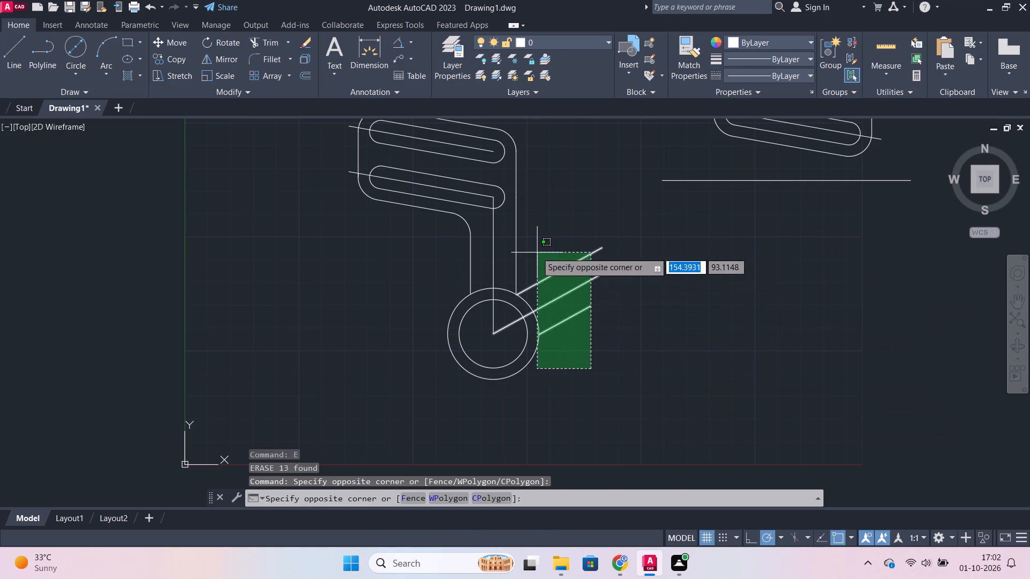
pyautogui.click(535, 250)
pyautogui.press('Escape')
pyautogui.click(583, 263)
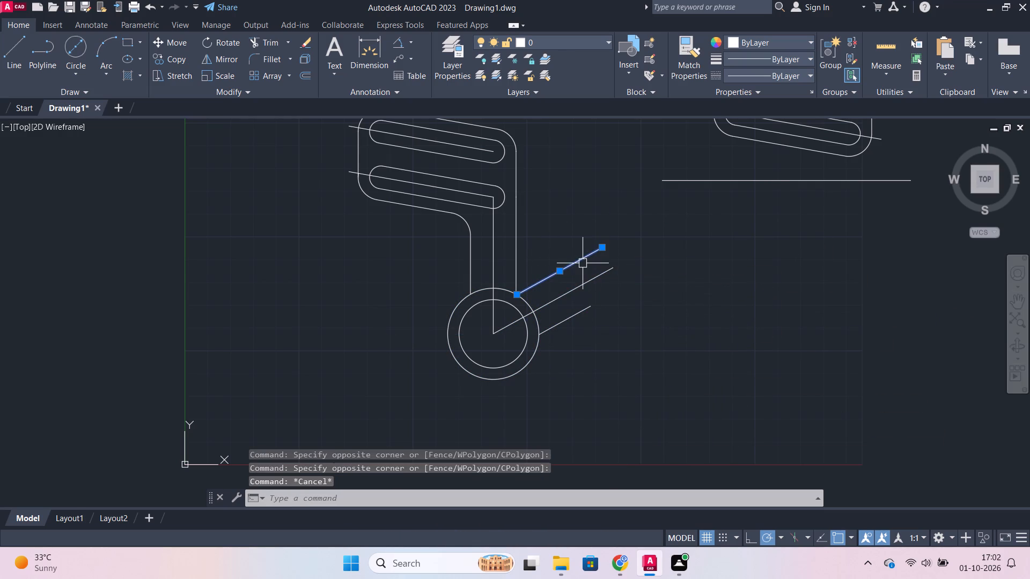
pyautogui.click(582, 292)
pyautogui.click(573, 319)
pyautogui.press('e')
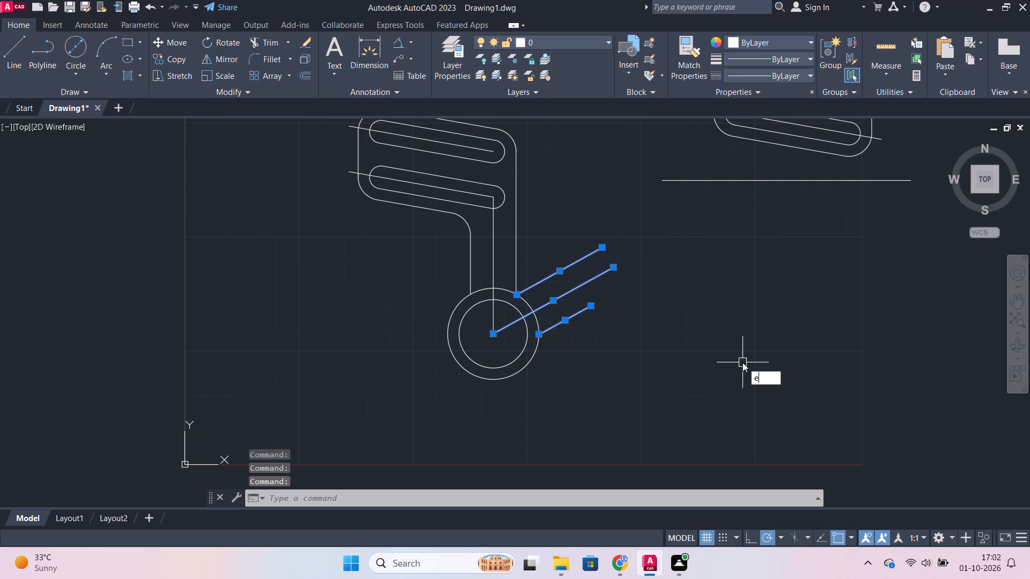
pyautogui.press('Return')
# Erase the separate rotated arm copy above the part together with the horizontal line below it.
pyautogui.scroll(-1, 707, 298)
pyautogui.moveTo(703, 293); pyautogui.dragTo(684, 373, button='middle')
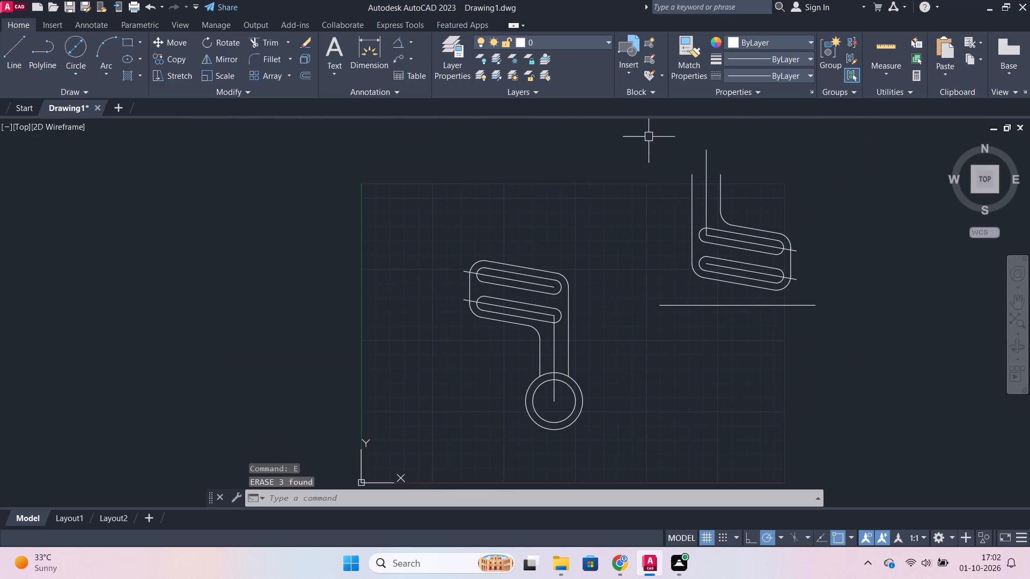
pyautogui.moveTo(642, 120); pyautogui.dragTo(669, 132)
pyautogui.click(832, 372)
pyautogui.press('e')
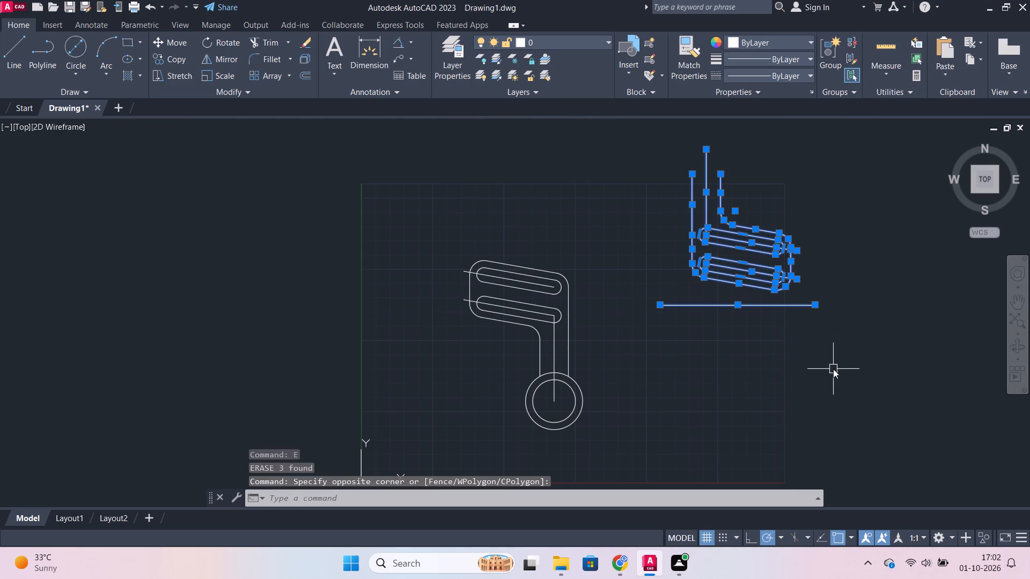
pyautogui.press('Return')
pyautogui.press('\\')
pyautogui.press('Escape')
# Draw a line about 64 units long at about 20 degrees from the centre of the concentric circles.
pyautogui.scroll(1, 630, 340)
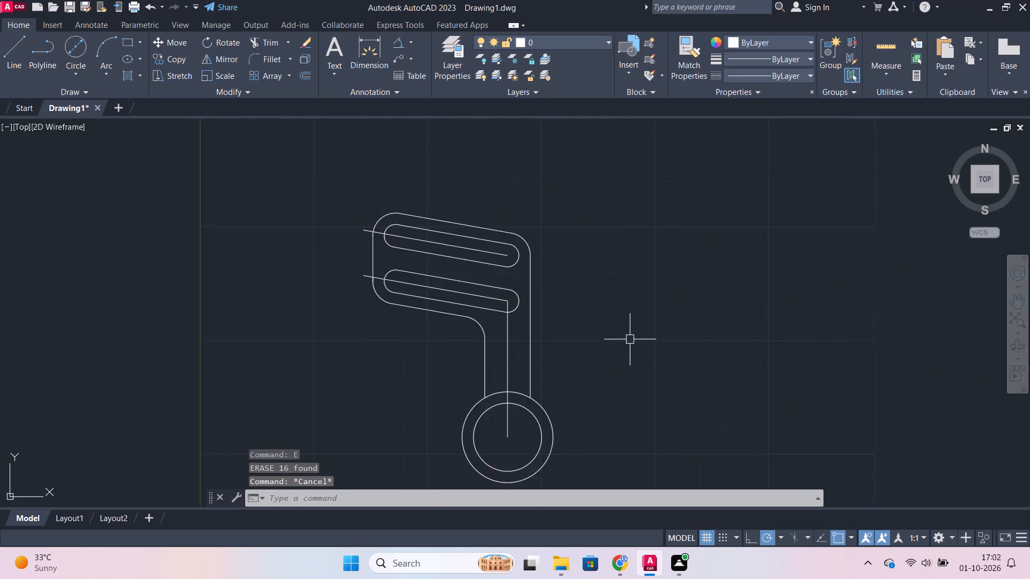
pyautogui.scroll(1, 630, 339)
pyautogui.moveTo(647, 319); pyautogui.dragTo(681, 192, button='middle')
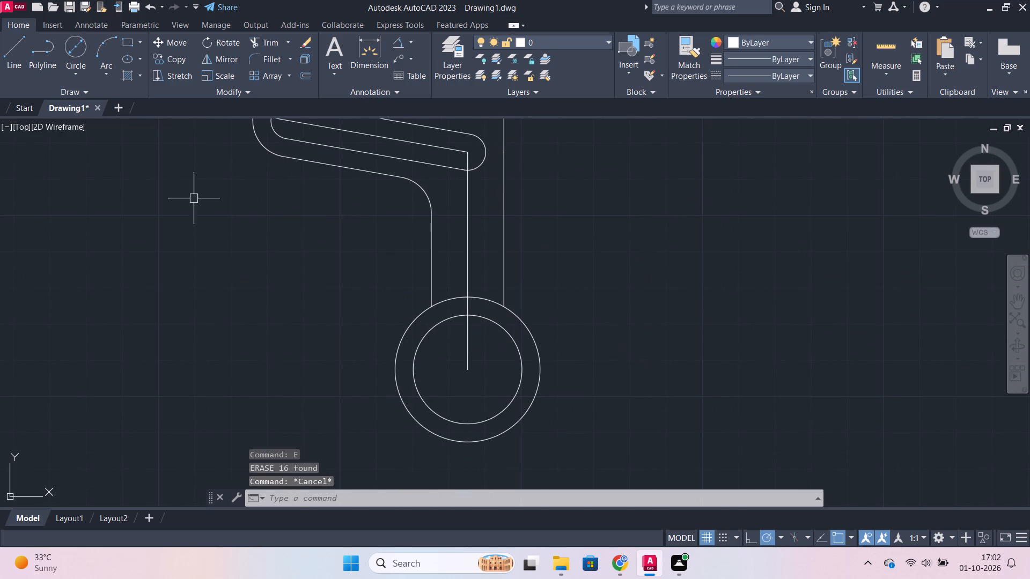
pyautogui.click(21, 42)
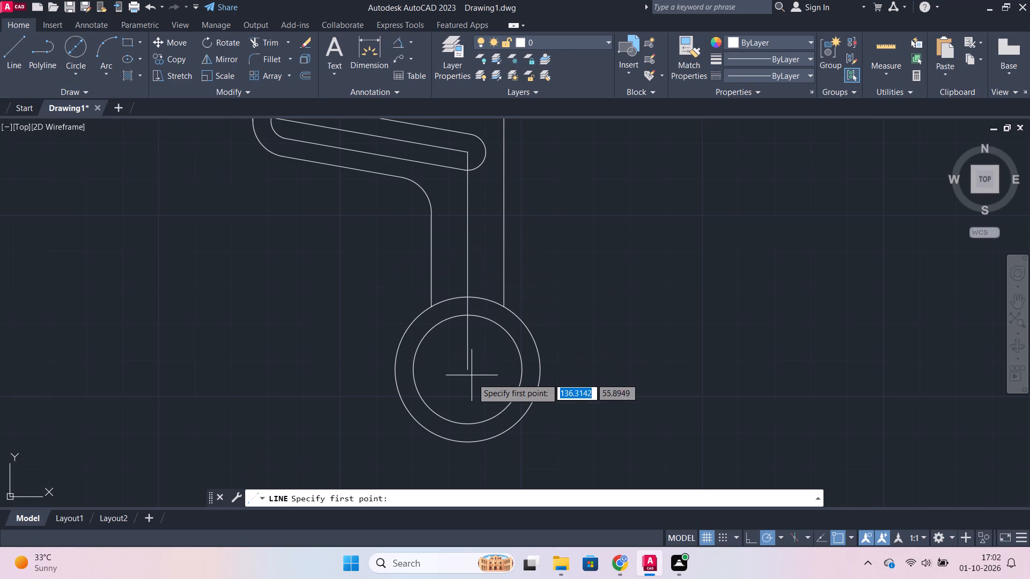
pyautogui.scroll(1, 475, 383)
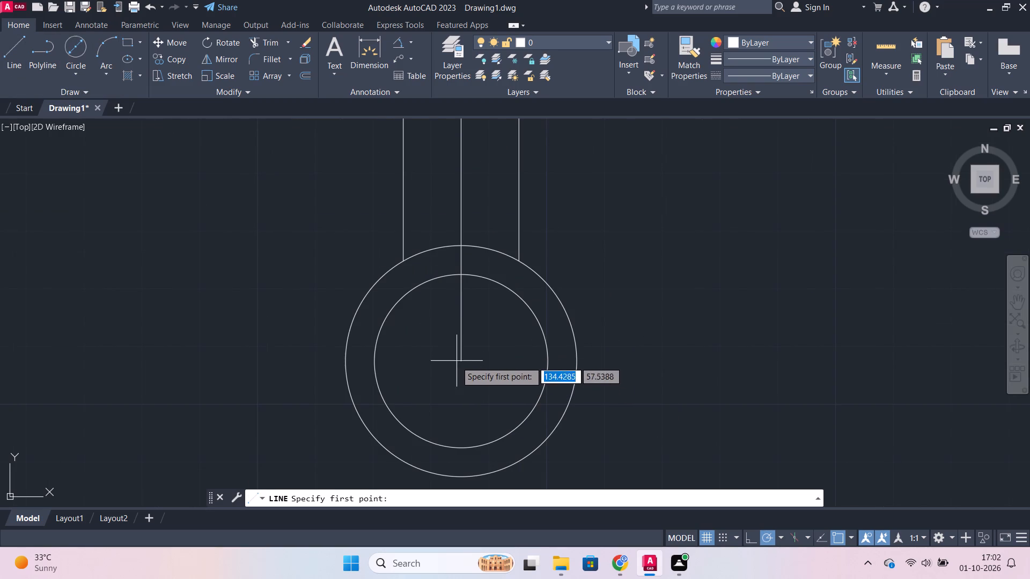
pyautogui.click(462, 361)
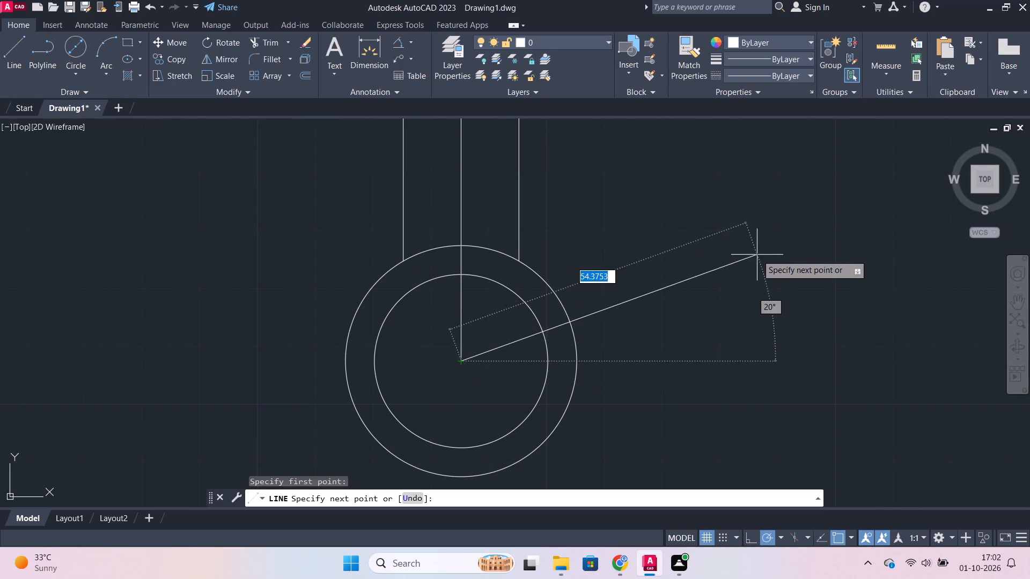
pyautogui.click(807, 235)
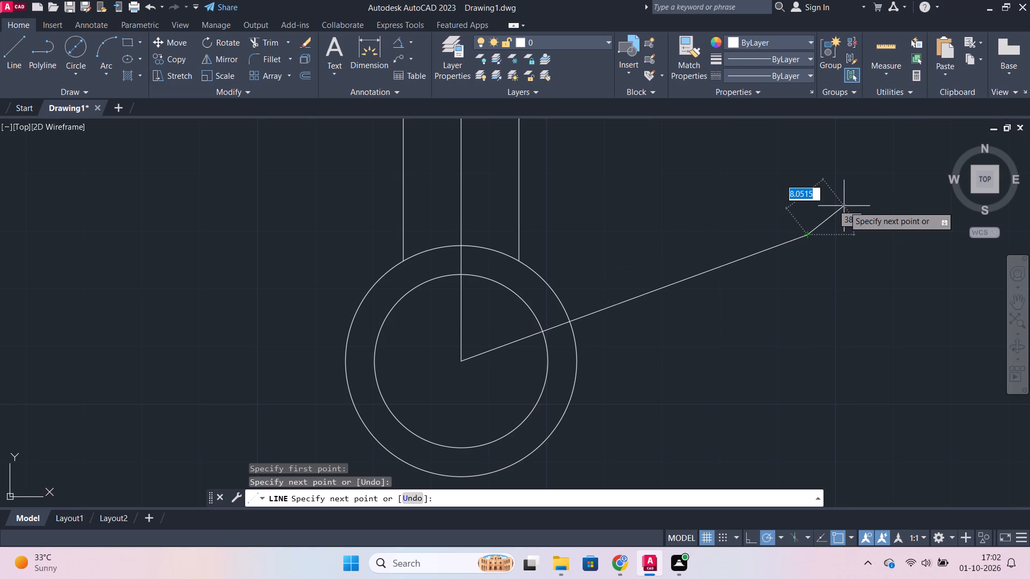
pyautogui.press('Escape')
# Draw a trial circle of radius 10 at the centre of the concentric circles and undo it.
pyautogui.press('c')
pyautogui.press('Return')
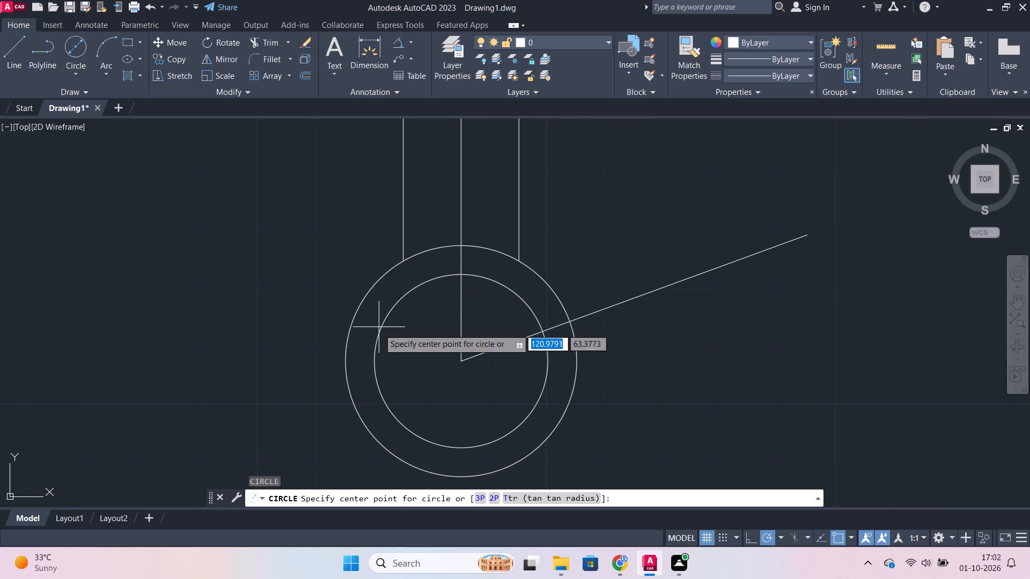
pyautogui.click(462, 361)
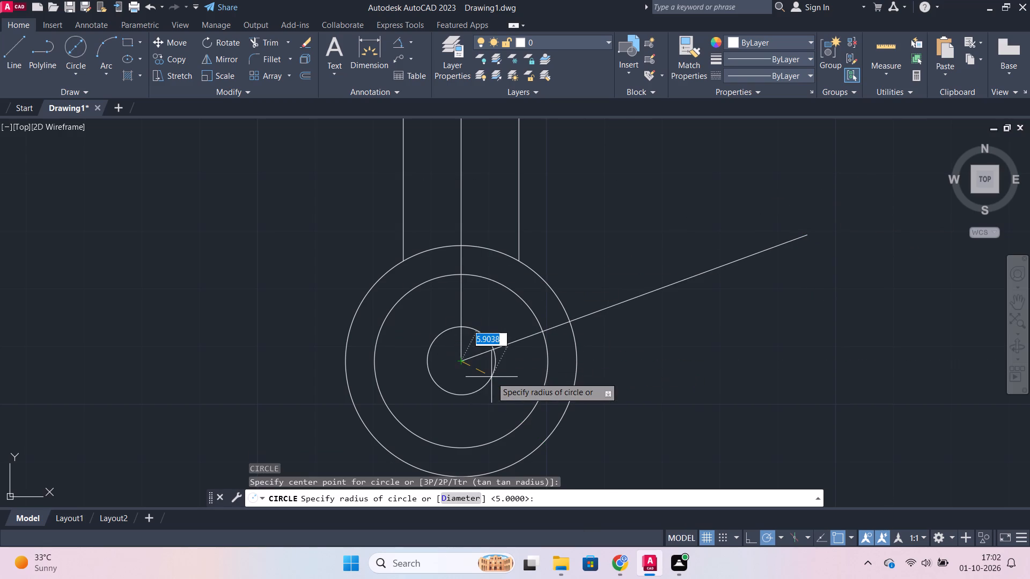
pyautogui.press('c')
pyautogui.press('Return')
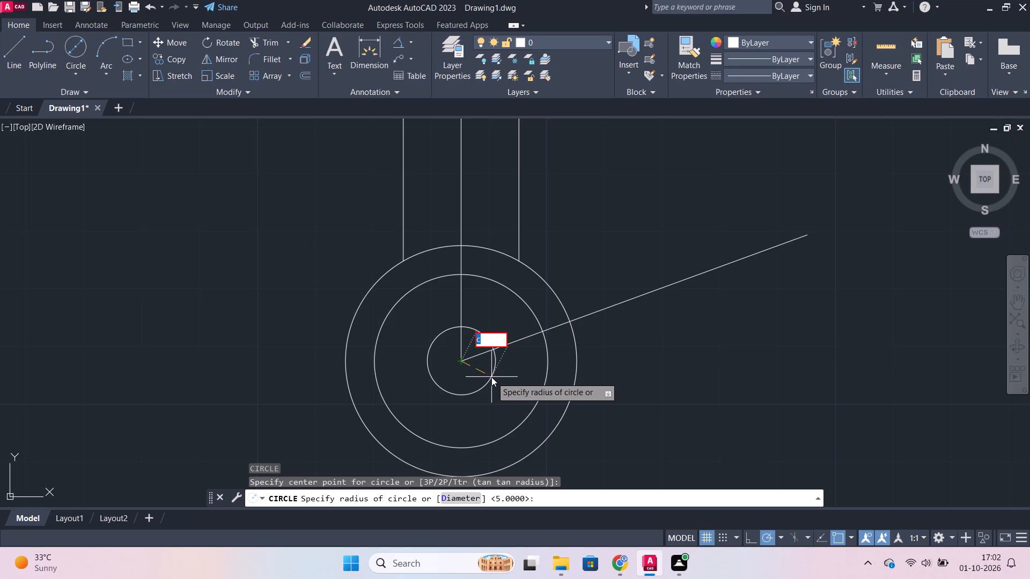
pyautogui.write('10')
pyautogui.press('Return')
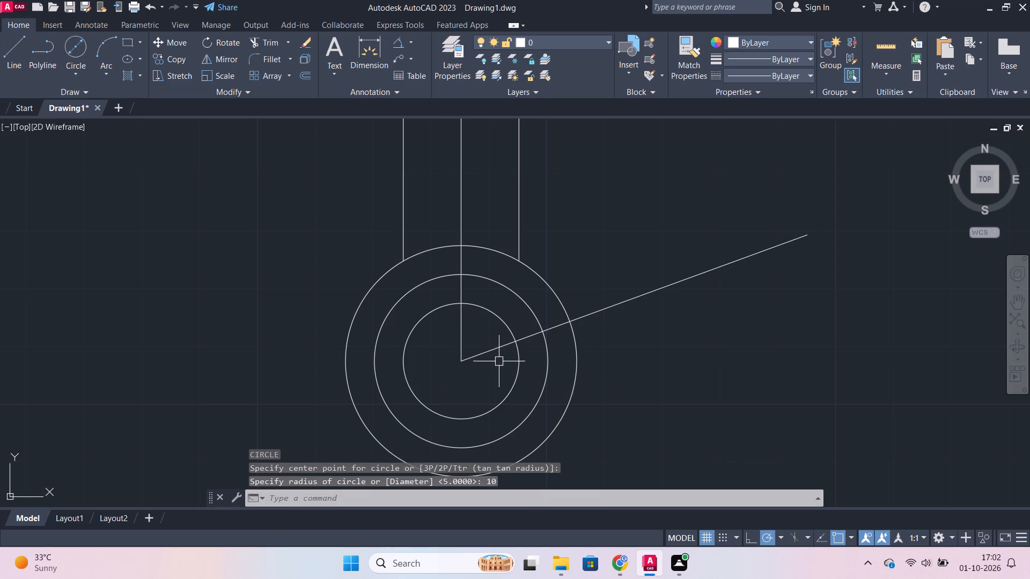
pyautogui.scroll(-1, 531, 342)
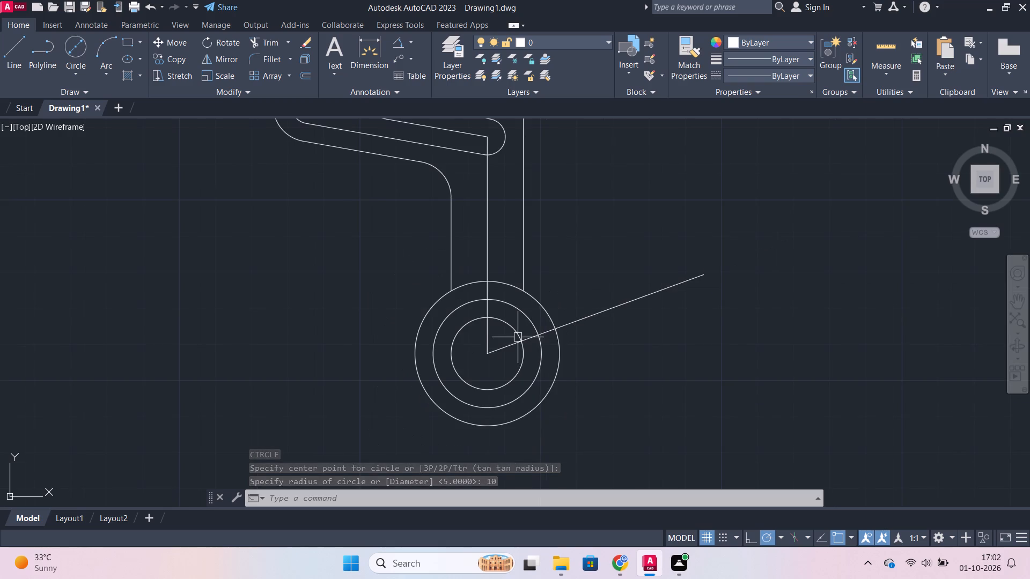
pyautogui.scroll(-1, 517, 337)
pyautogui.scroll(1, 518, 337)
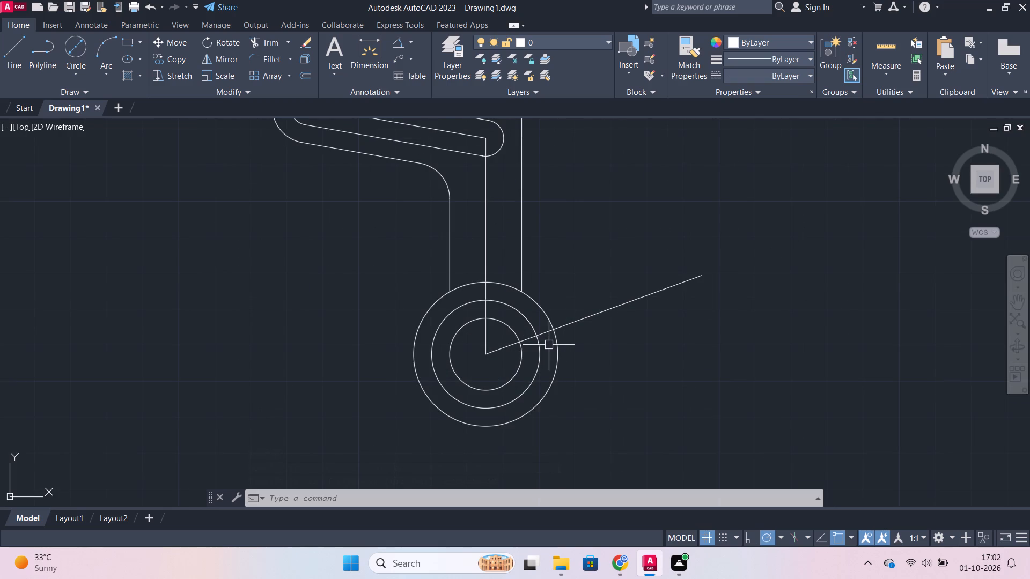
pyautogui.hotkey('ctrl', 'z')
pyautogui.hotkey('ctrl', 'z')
# Draw a circle of radius 5 at the centre of the concentric circles.
pyautogui.press('c')
pyautogui.press('Return')
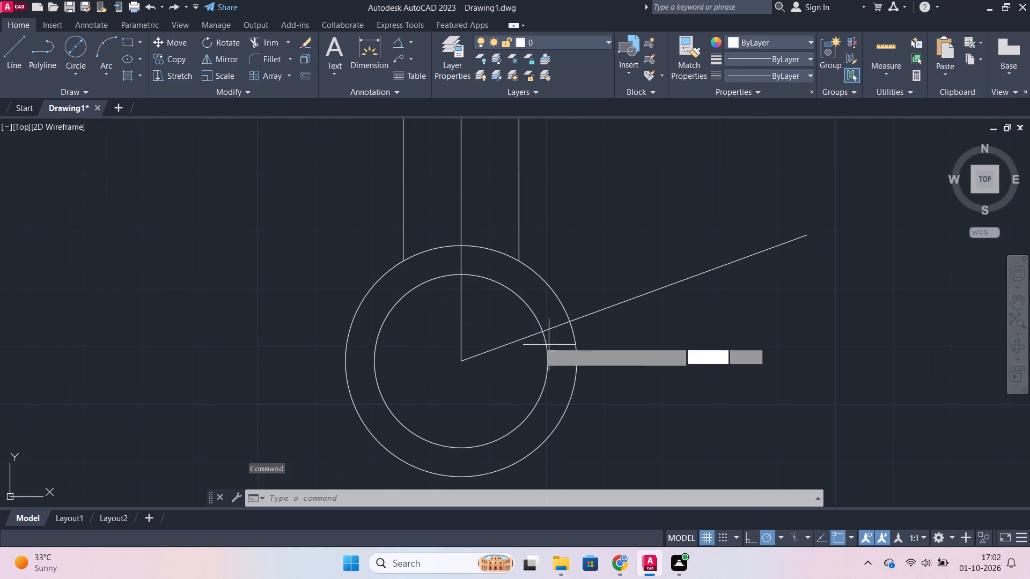
pyautogui.click(464, 360)
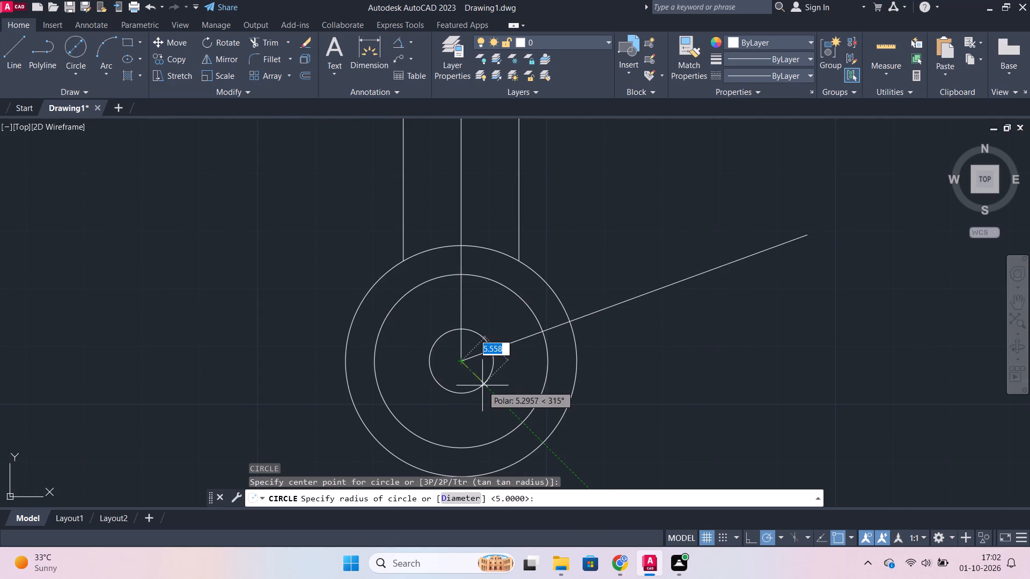
pyautogui.press('5')
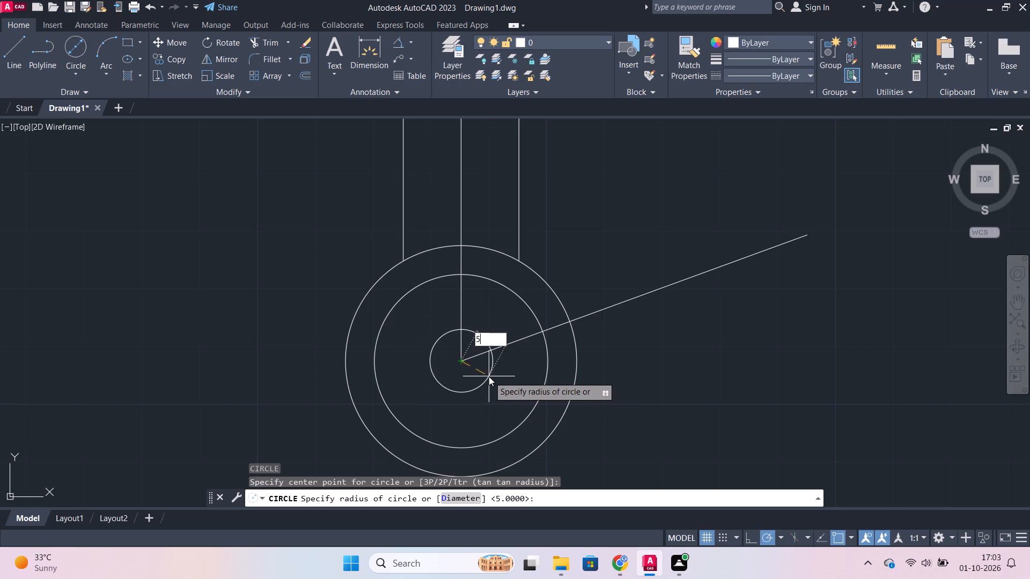
pyautogui.press('Return')
# Move the radius 5 circle 50 units along the inclined centreline from the centre of the concentric circles.
pyautogui.click(491, 347)
pyautogui.press('Escape')
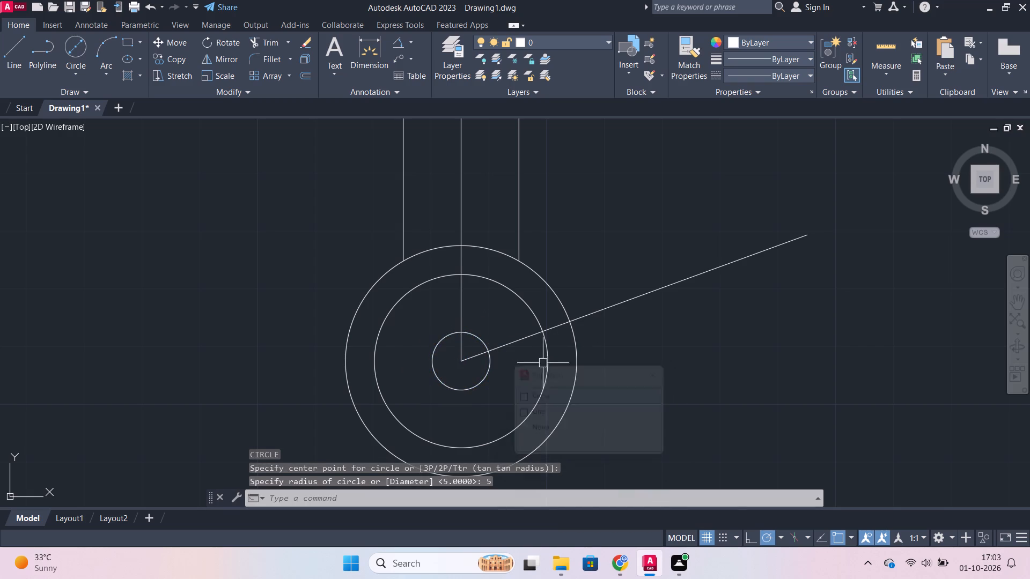
pyautogui.click(489, 377)
pyautogui.press('m')
pyautogui.press('Return')
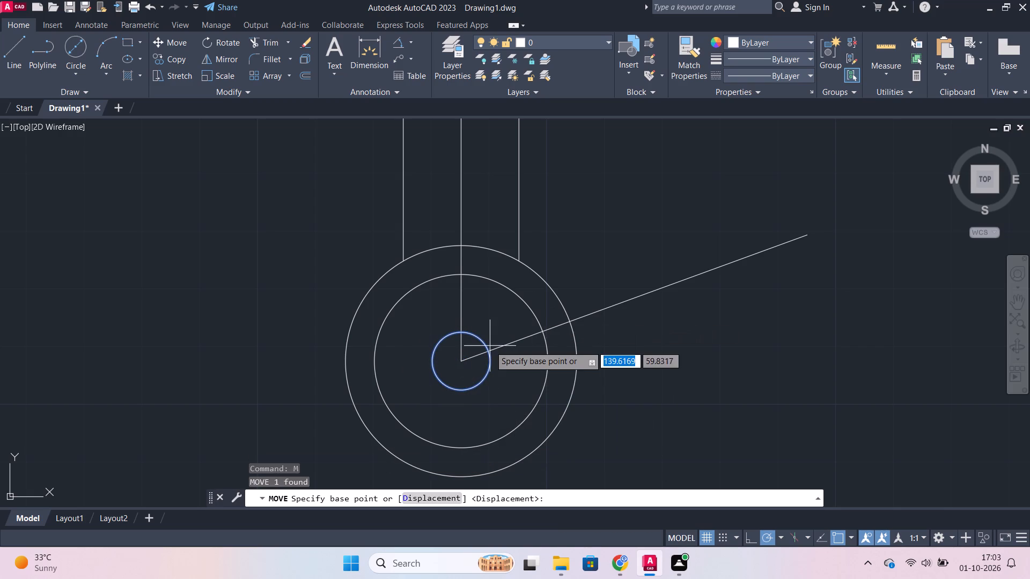
pyautogui.click(462, 359)
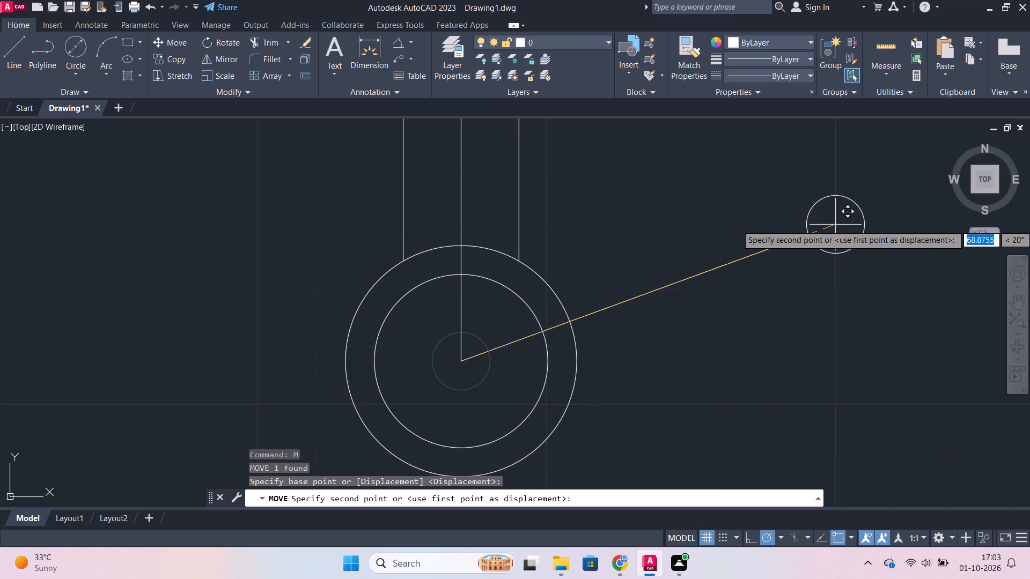
pyautogui.write('50')
pyautogui.press('Return')
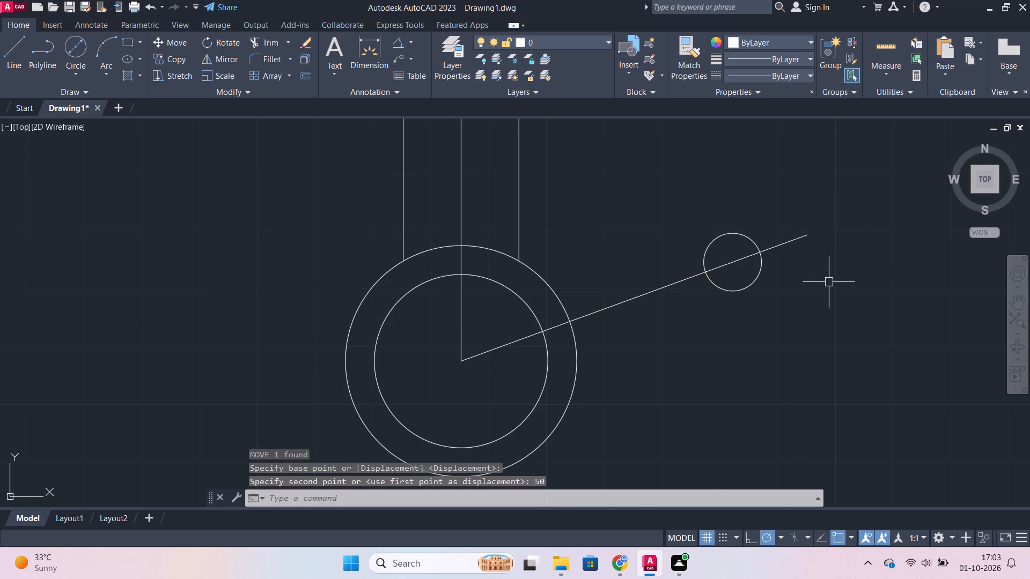
# Draw a short line from the small circle's centre down to the right, at about 117 degrees to the inclined centreline.
pyautogui.moveTo(768, 305); pyautogui.dragTo(683, 291, button='middle')
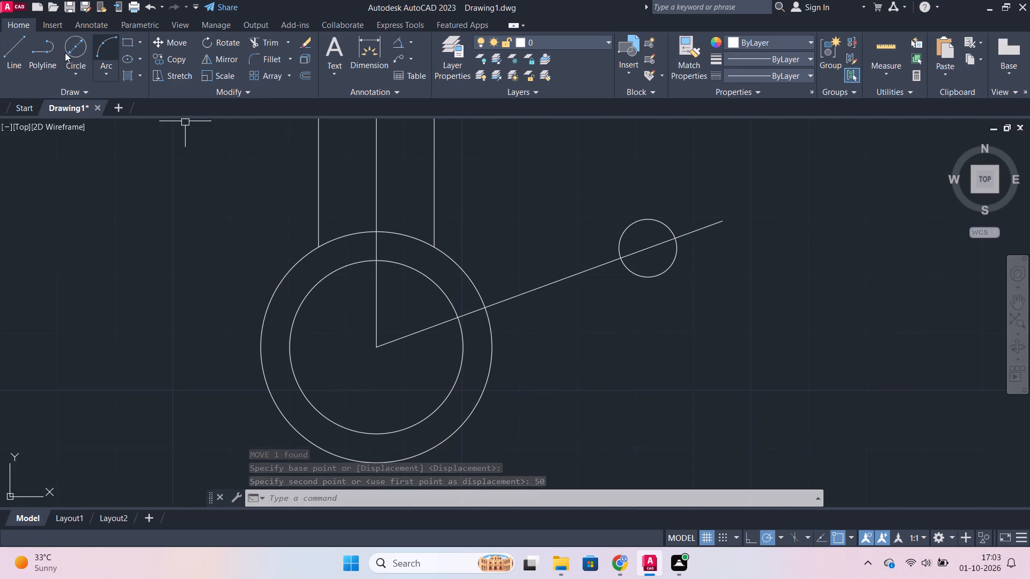
pyautogui.click(6, 54)
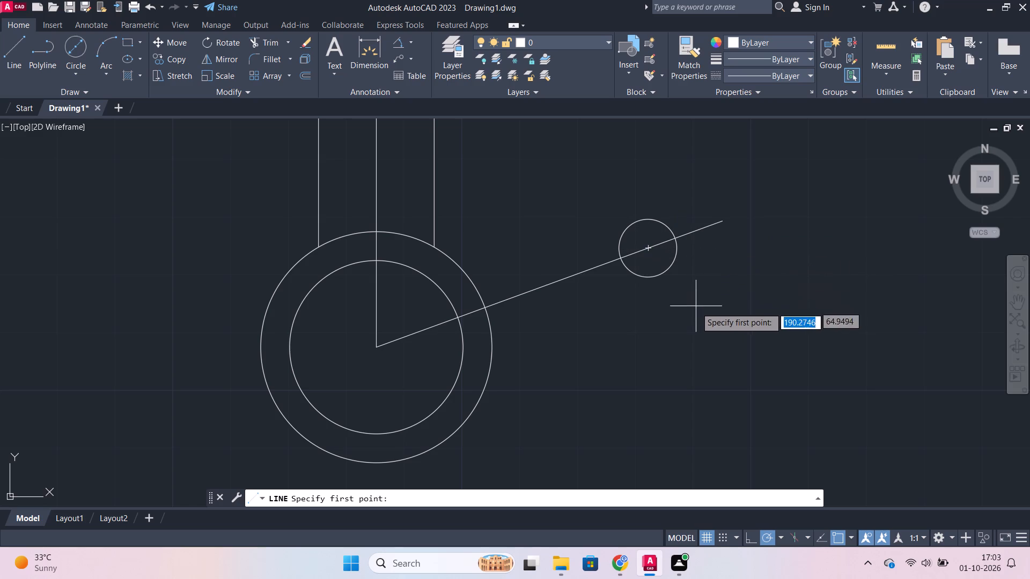
pyautogui.press('Escape')
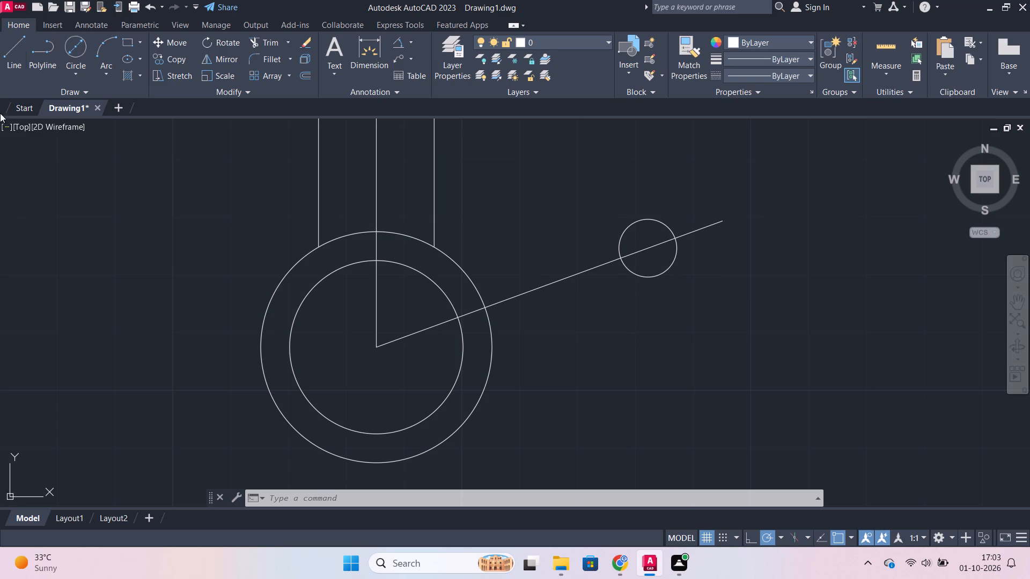
pyautogui.click(12, 54)
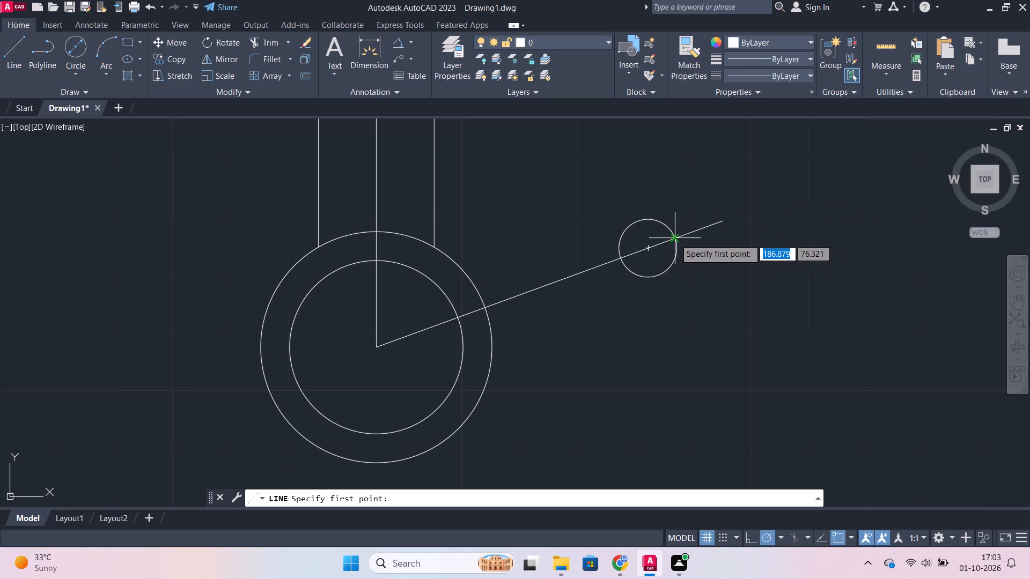
pyautogui.click(649, 250)
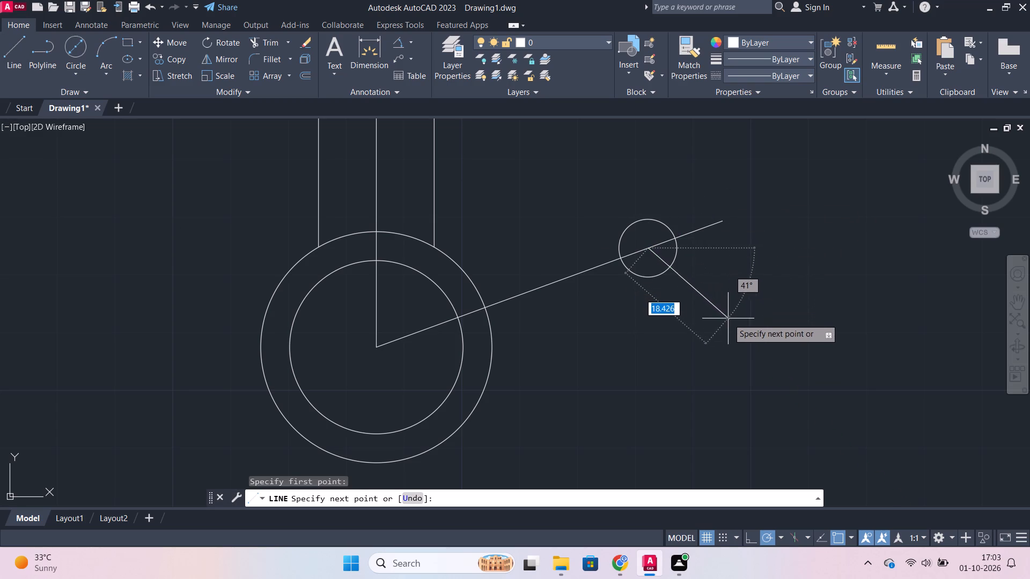
pyautogui.click(740, 335)
pyautogui.press('Escape')
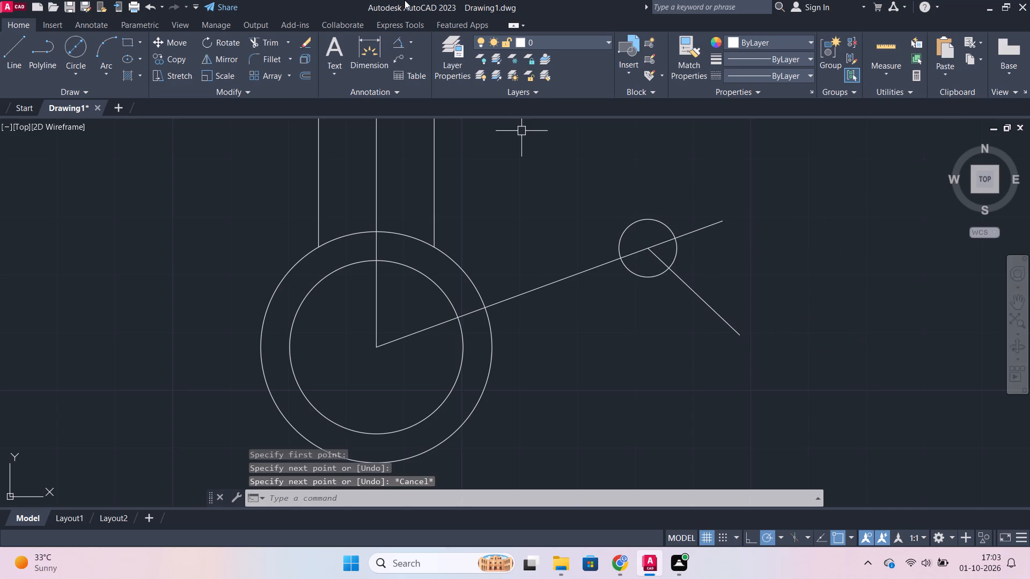
# Check the angle between the inclined centreline and the short line from the small circle's centre.
pyautogui.click(401, 48)
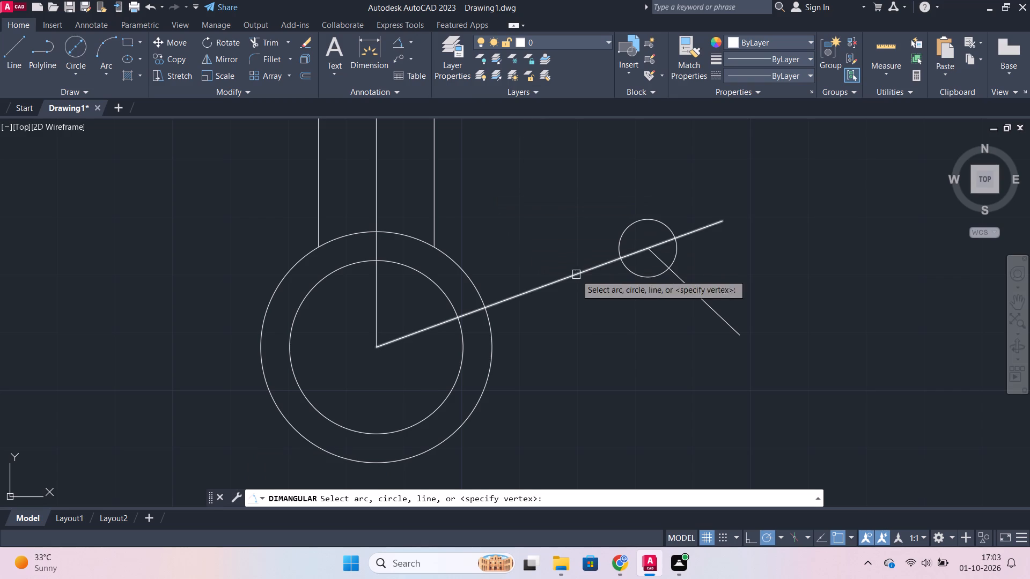
pyautogui.click(576, 274)
pyautogui.click(694, 296)
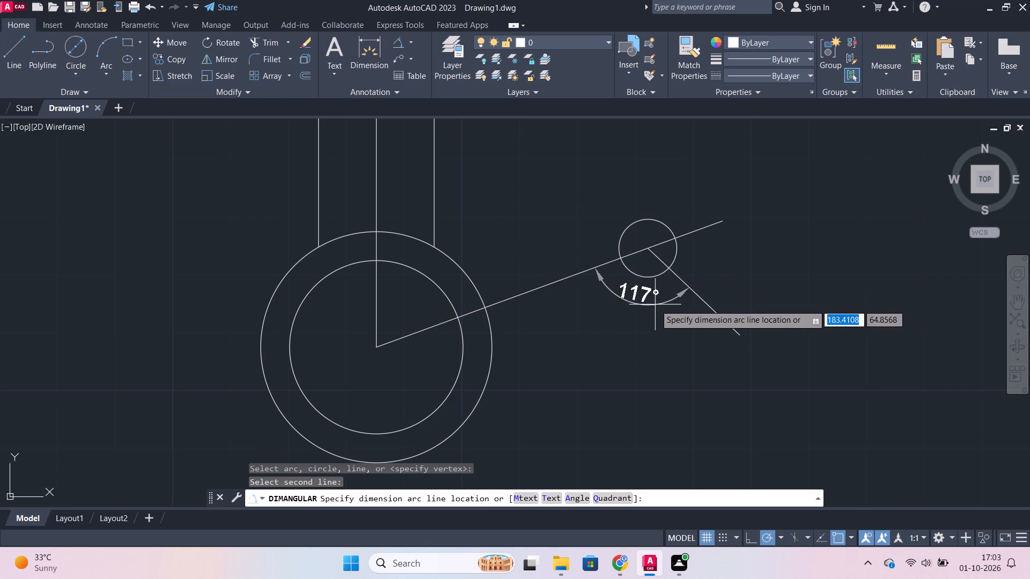
pyautogui.press('Escape')
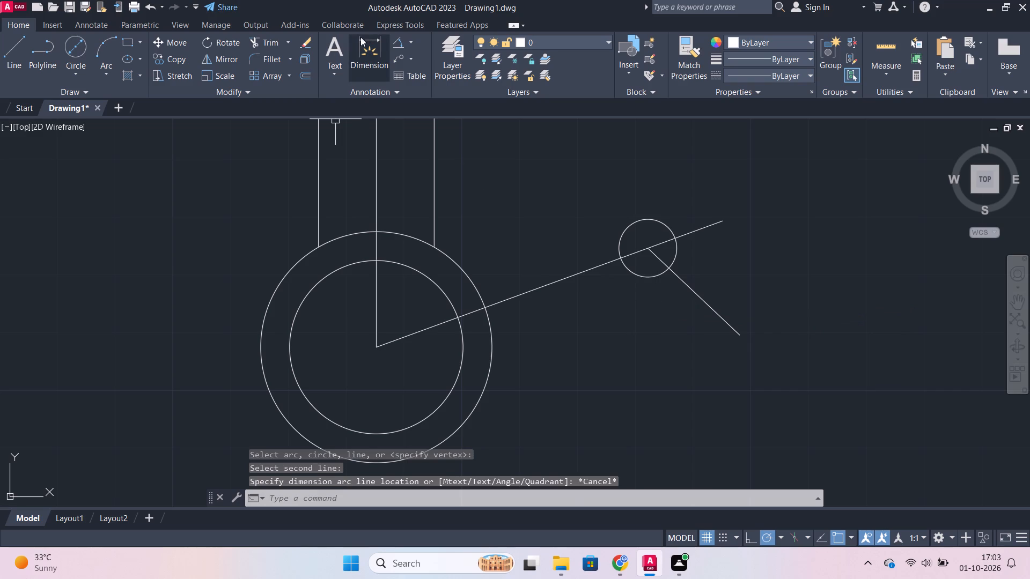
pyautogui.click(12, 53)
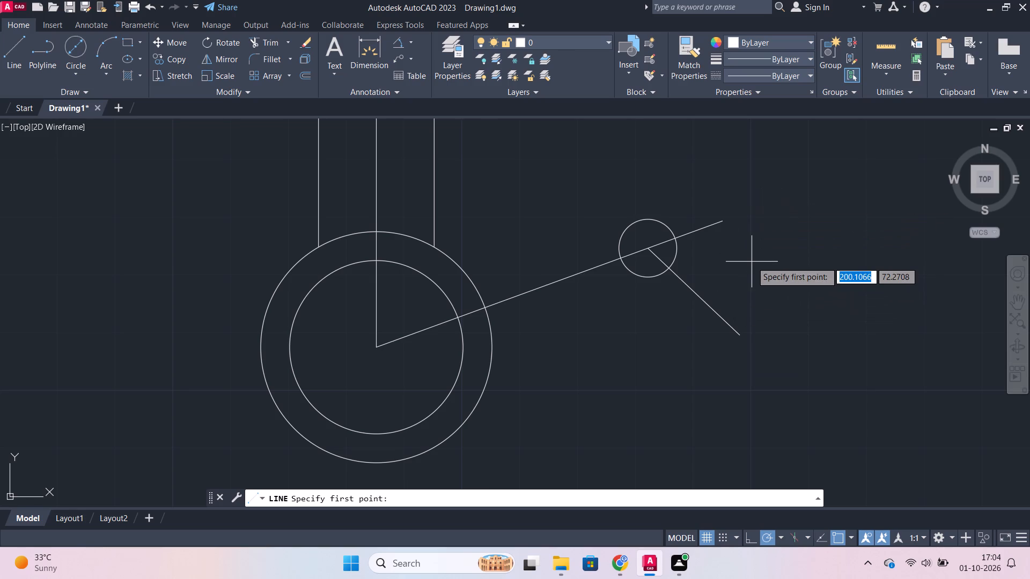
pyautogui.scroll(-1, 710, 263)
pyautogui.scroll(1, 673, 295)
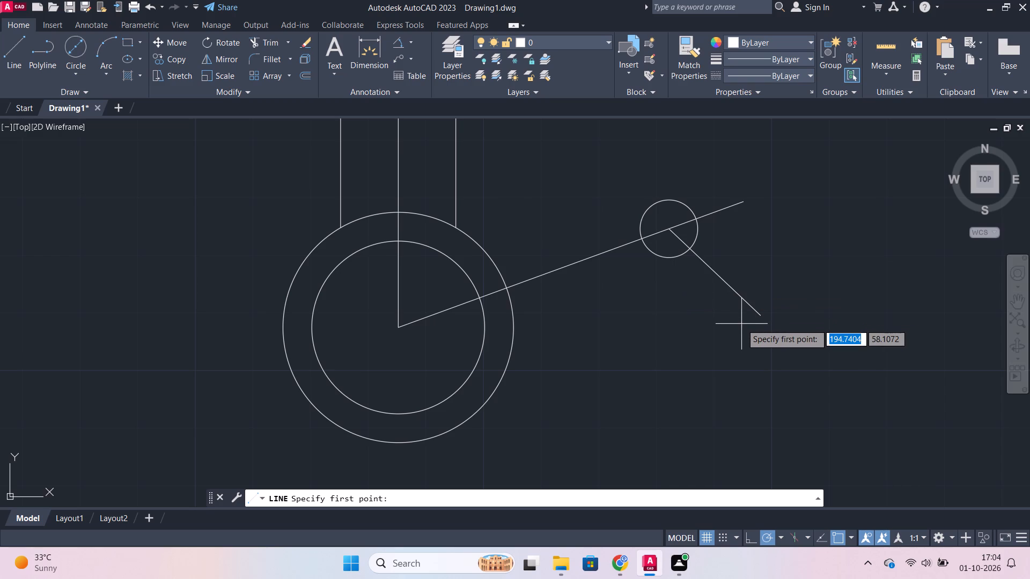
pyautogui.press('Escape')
# Offset the inclined centreline 10 units to both sides to form the arm's edges.
pyautogui.press('o')
pyautogui.press('Return')
pyautogui.press('Return')
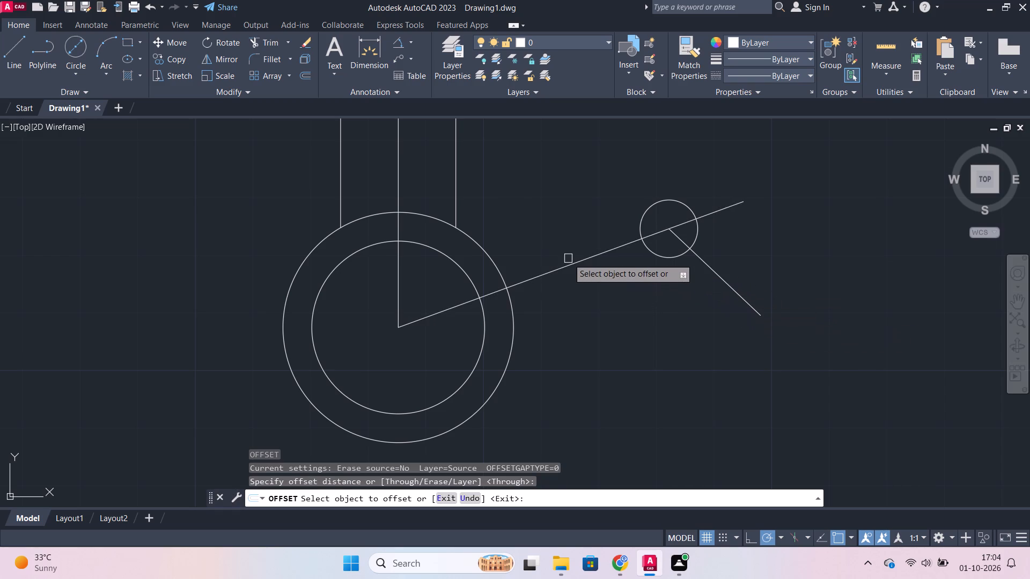
pyautogui.click(569, 264)
pyautogui.write('10')
pyautogui.press('Return')
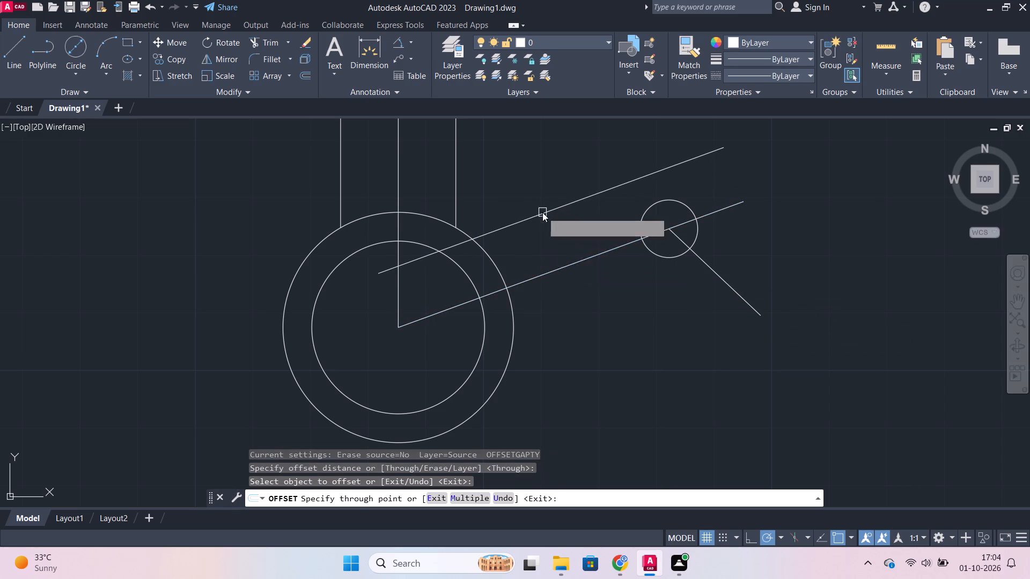
pyautogui.click(573, 264)
pyautogui.write('10')
pyautogui.press('Return')
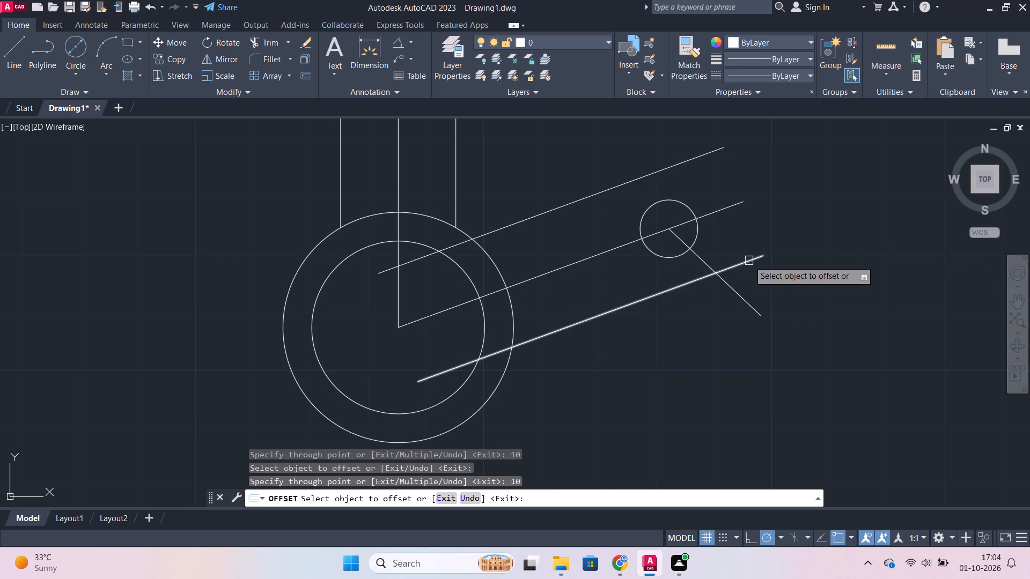
pyautogui.press('Escape')
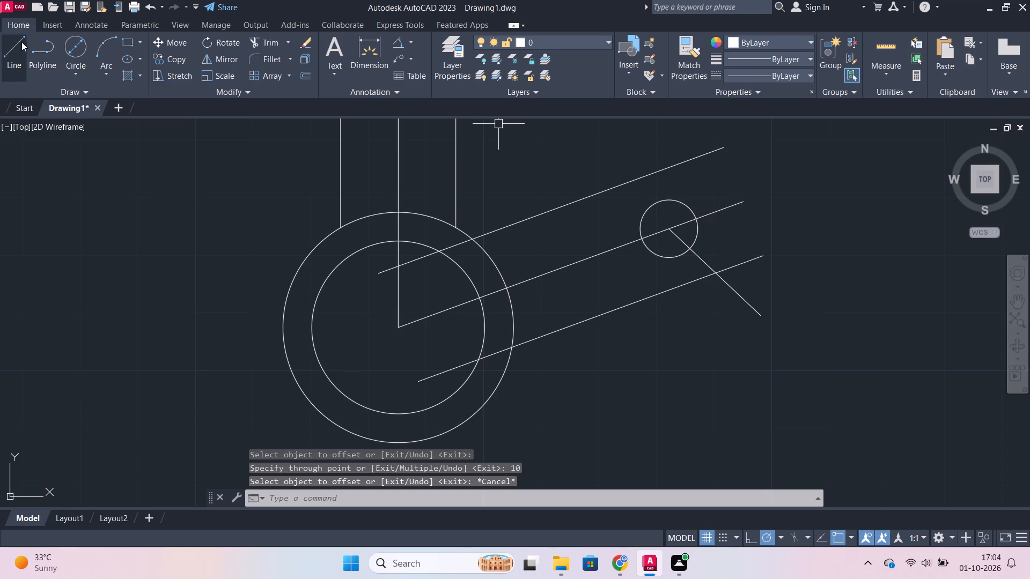
# Draw a circle of diameter 20 concentric with the small circle on the inclined centreline.
pyautogui.click(21, 43)
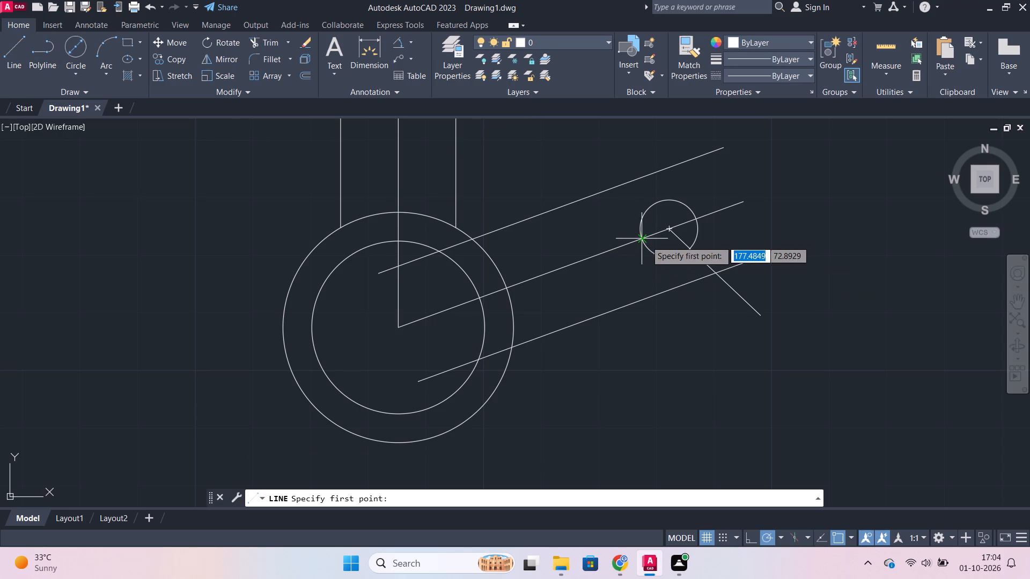
pyautogui.press('Escape')
pyautogui.press('c')
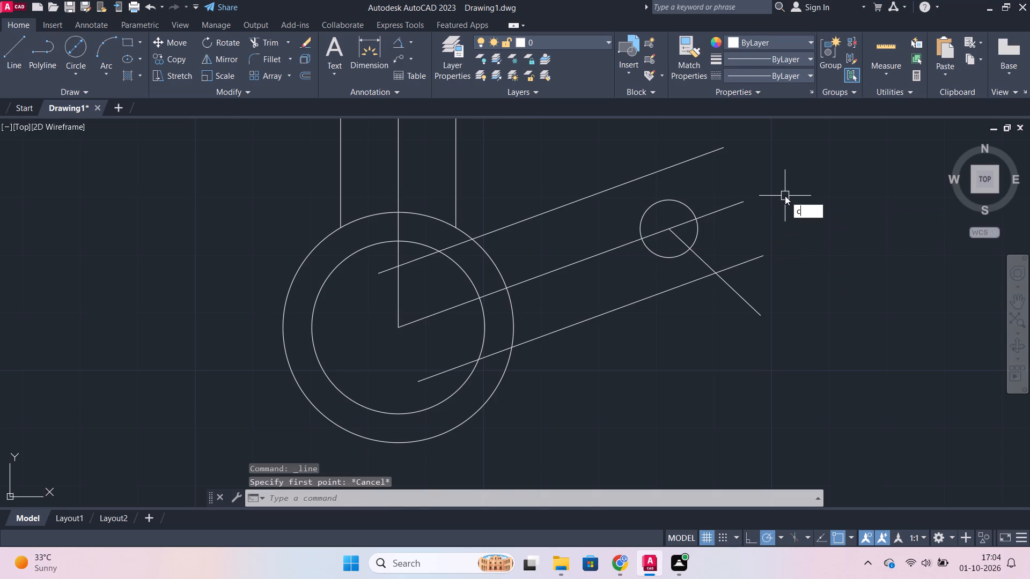
pyautogui.press('Return')
pyautogui.click(671, 227)
pyautogui.press('d')
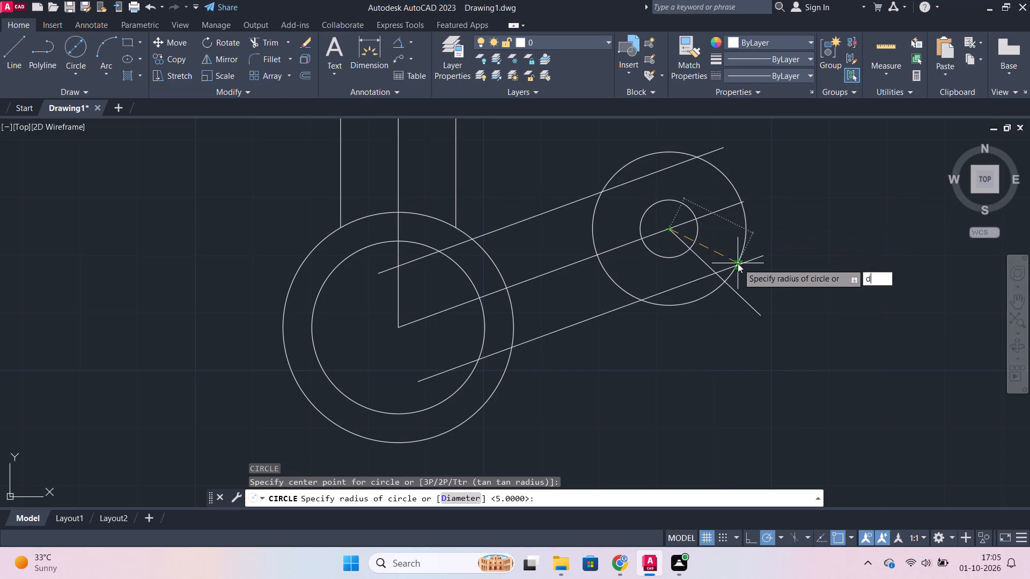
pyautogui.press('Return')
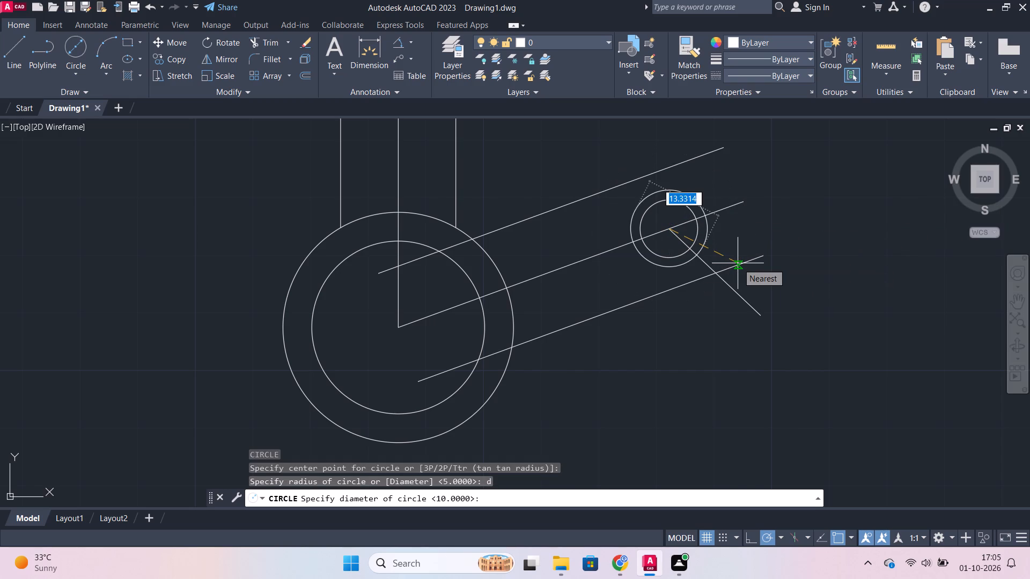
pyautogui.write('20')
pyautogui.press('Return')
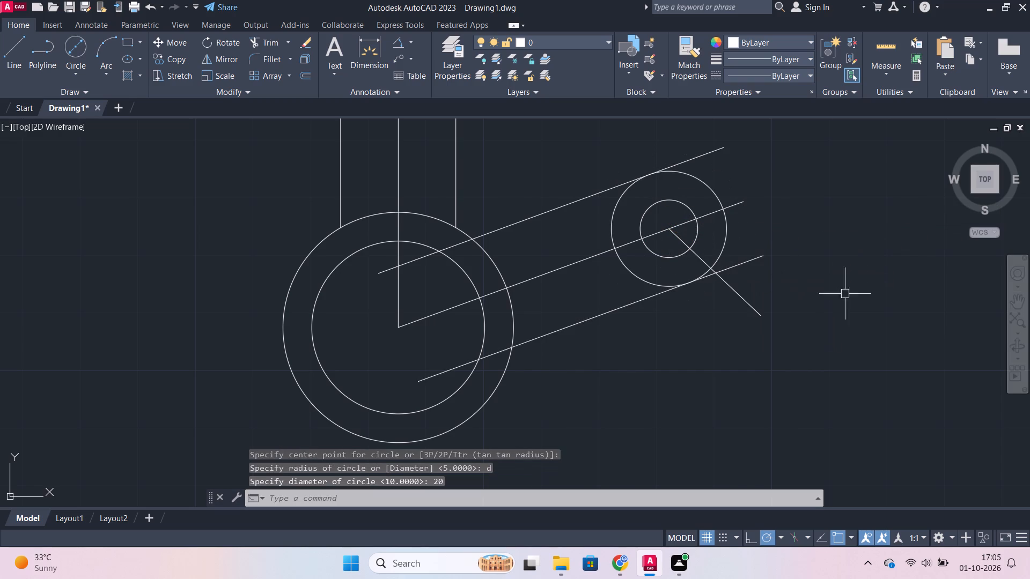
pyautogui.press('Escape')
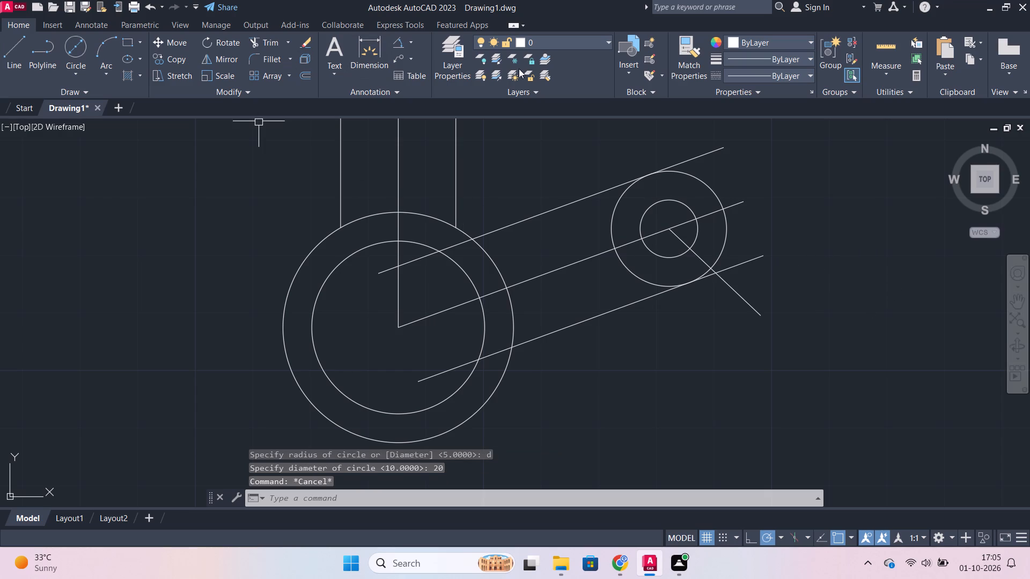
# Draw a line about 37 units long down to the right from the near intersection of the diameter 20 circle and the inclined centreline.
pyautogui.click(10, 48)
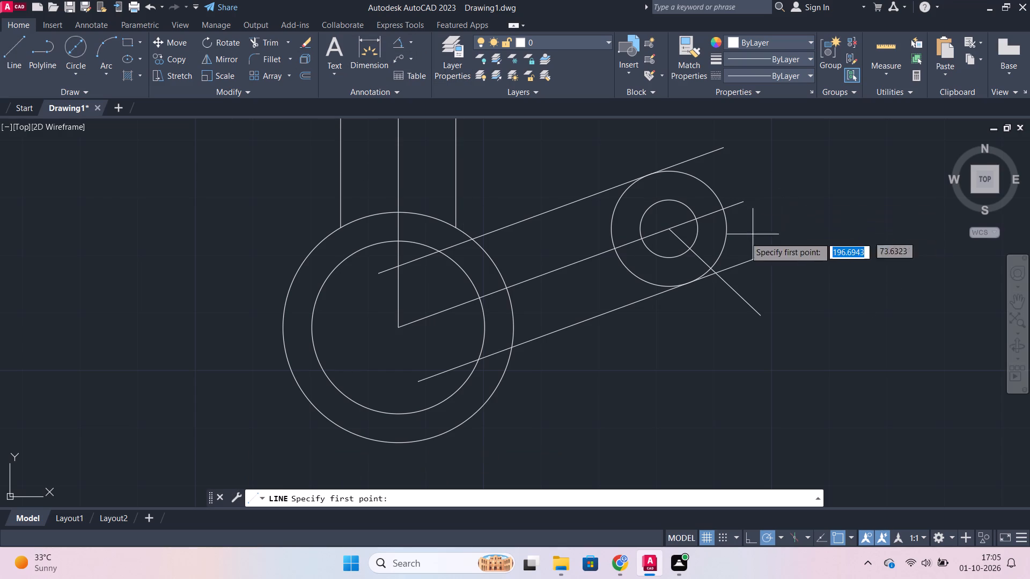
pyautogui.click(616, 249)
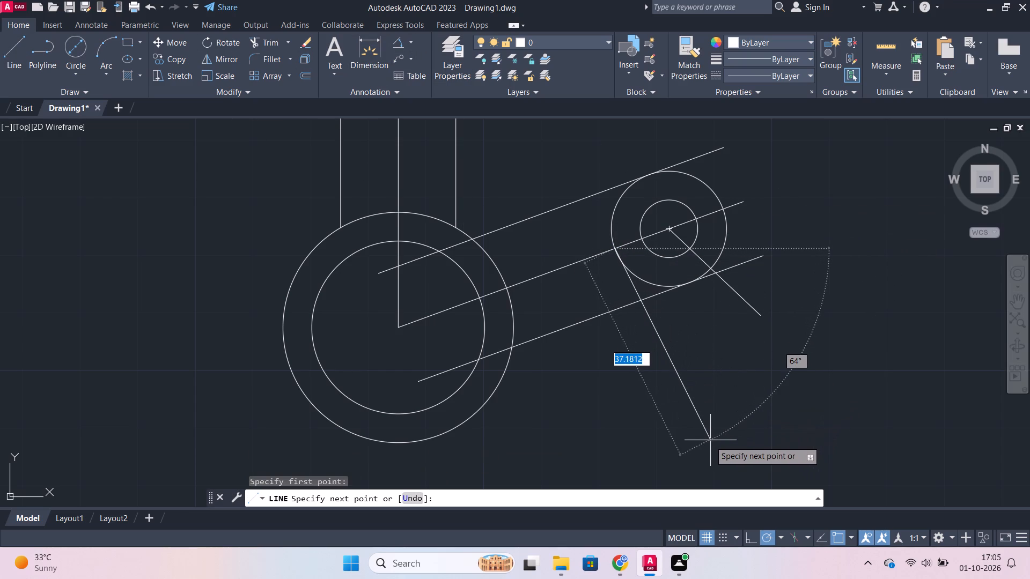
pyautogui.click(716, 439)
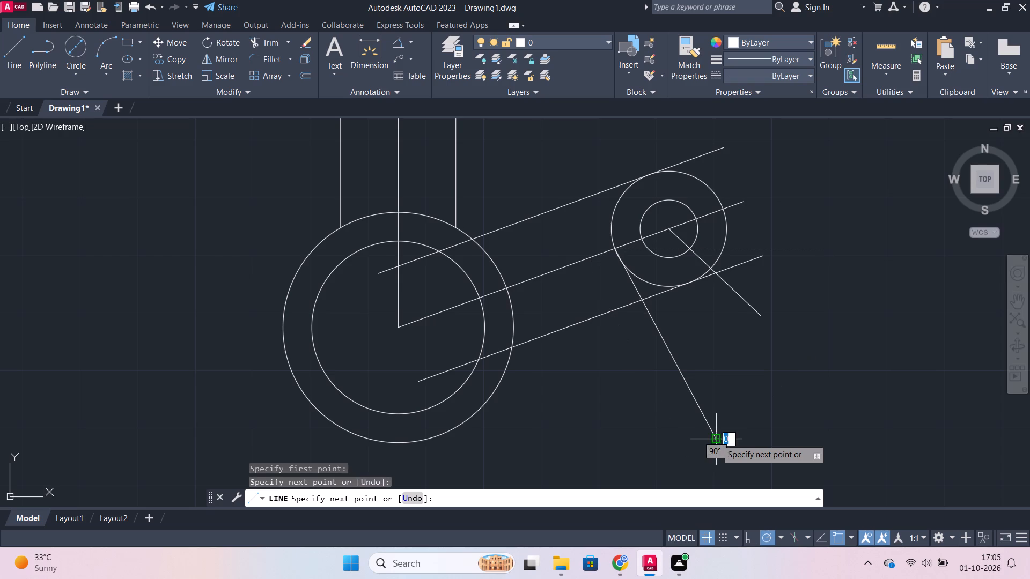
pyautogui.press('Escape')
# Place an angular dimension between the inclined centreline and the long line running down from the diameter 20 circle.
pyautogui.click(395, 40)
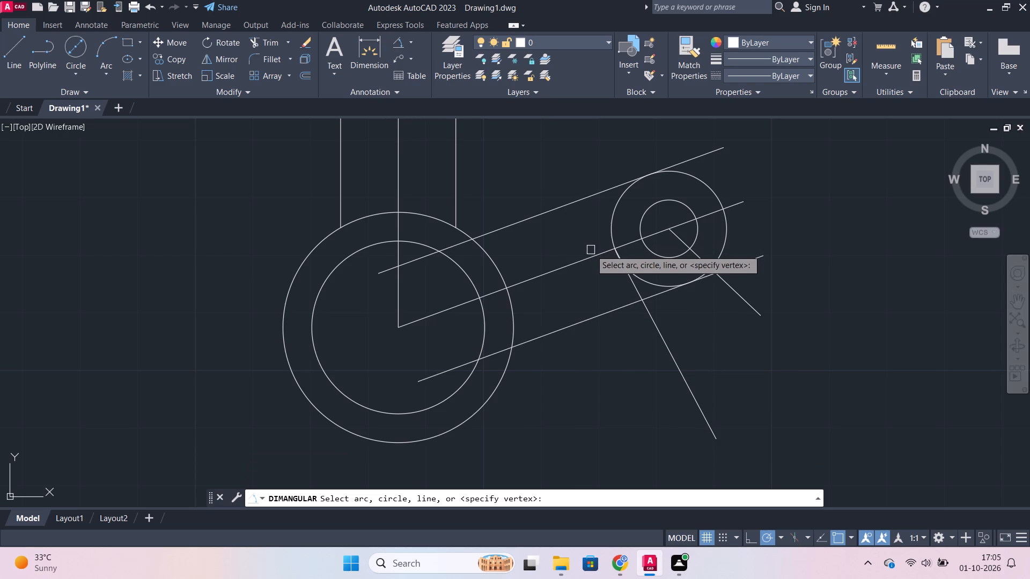
pyautogui.click(590, 255)
pyautogui.click(636, 295)
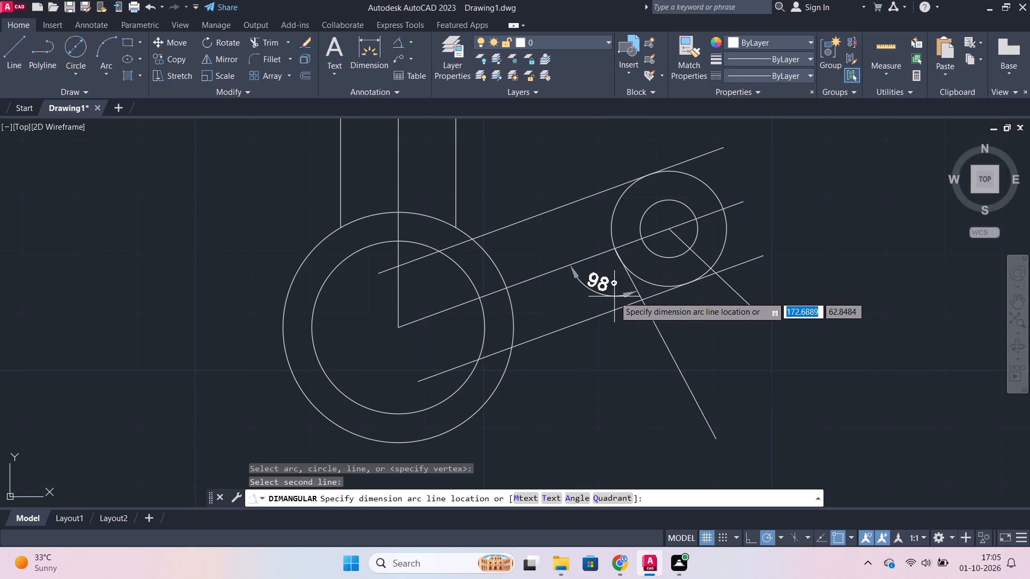
pyautogui.click(614, 296)
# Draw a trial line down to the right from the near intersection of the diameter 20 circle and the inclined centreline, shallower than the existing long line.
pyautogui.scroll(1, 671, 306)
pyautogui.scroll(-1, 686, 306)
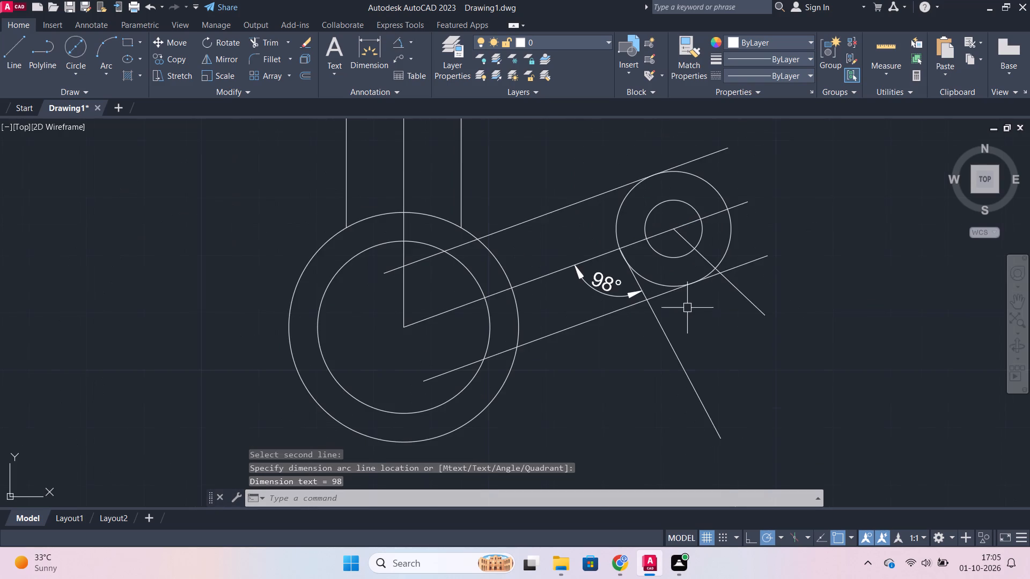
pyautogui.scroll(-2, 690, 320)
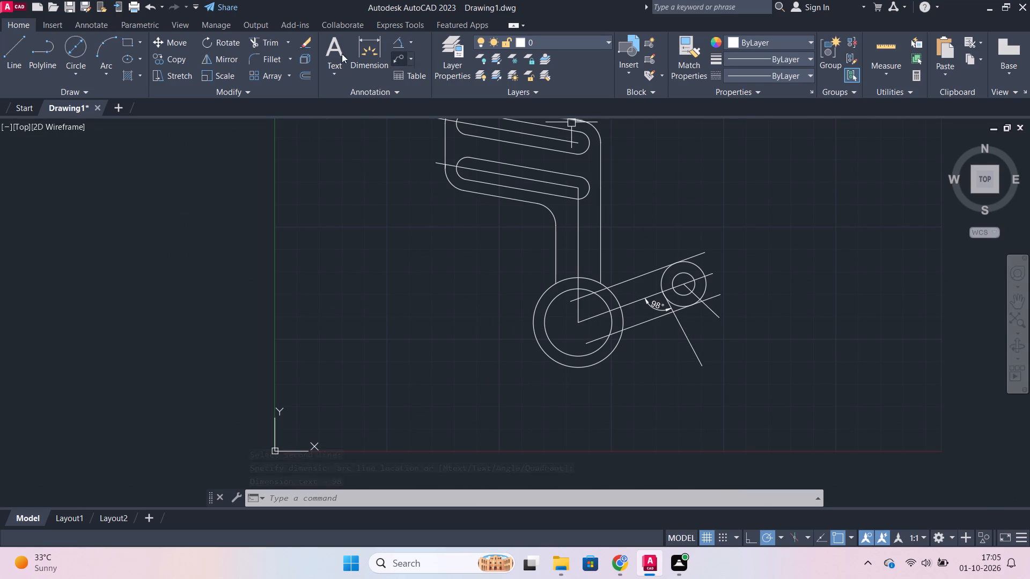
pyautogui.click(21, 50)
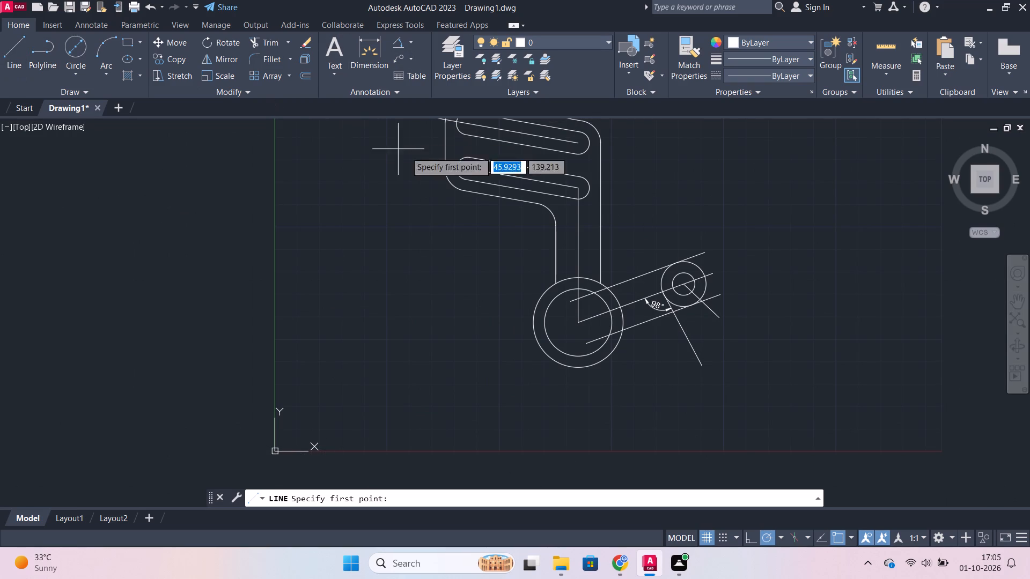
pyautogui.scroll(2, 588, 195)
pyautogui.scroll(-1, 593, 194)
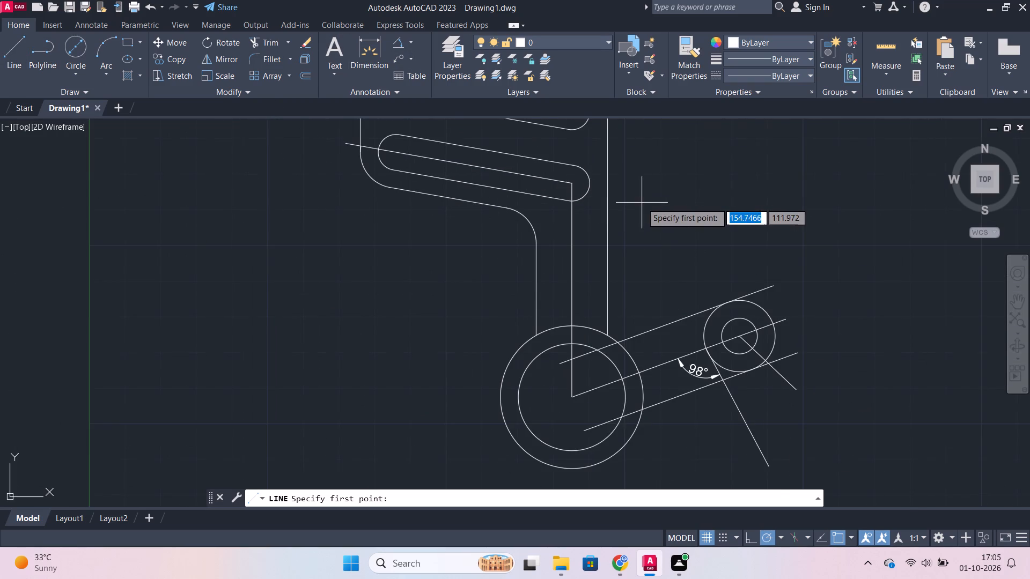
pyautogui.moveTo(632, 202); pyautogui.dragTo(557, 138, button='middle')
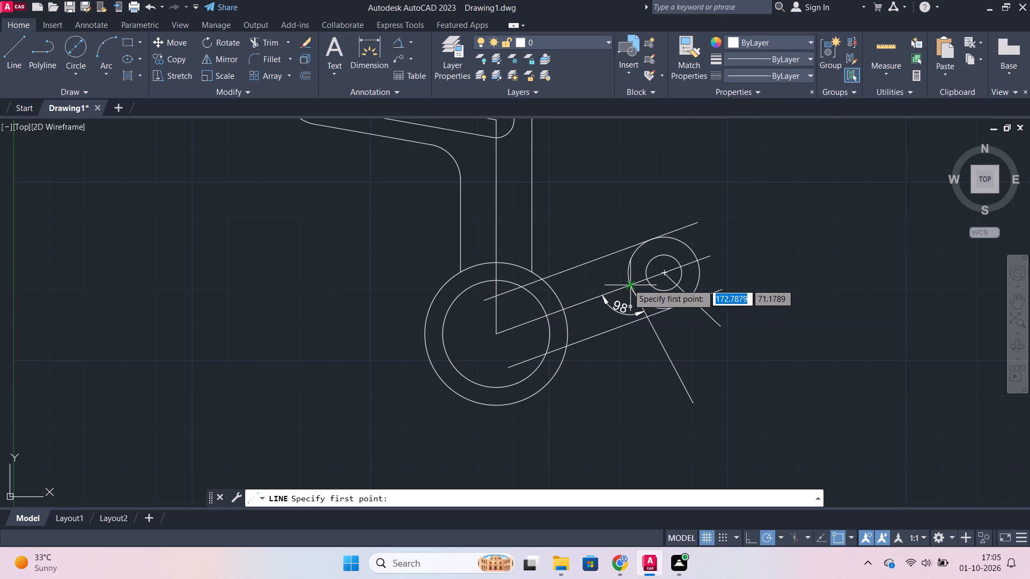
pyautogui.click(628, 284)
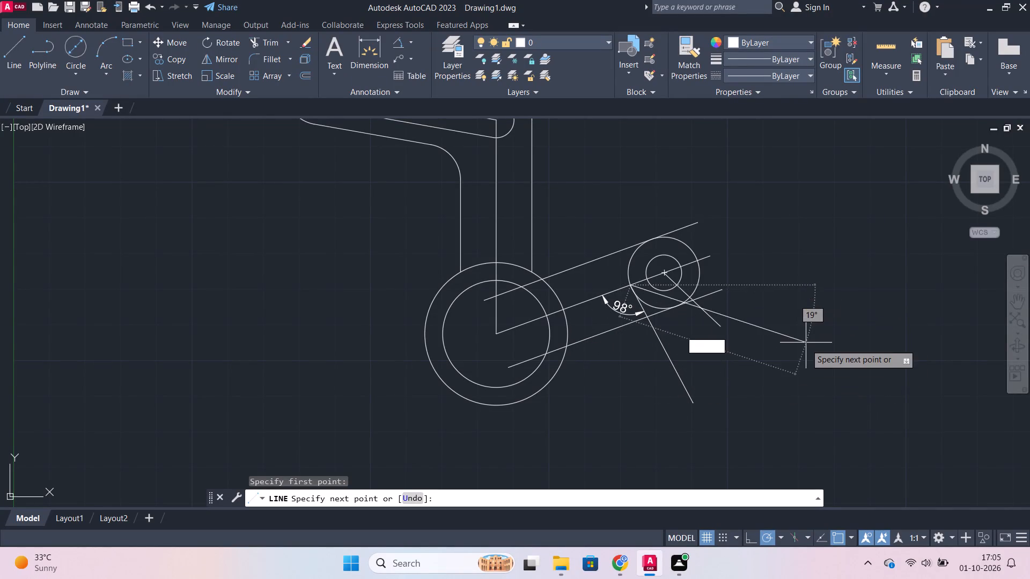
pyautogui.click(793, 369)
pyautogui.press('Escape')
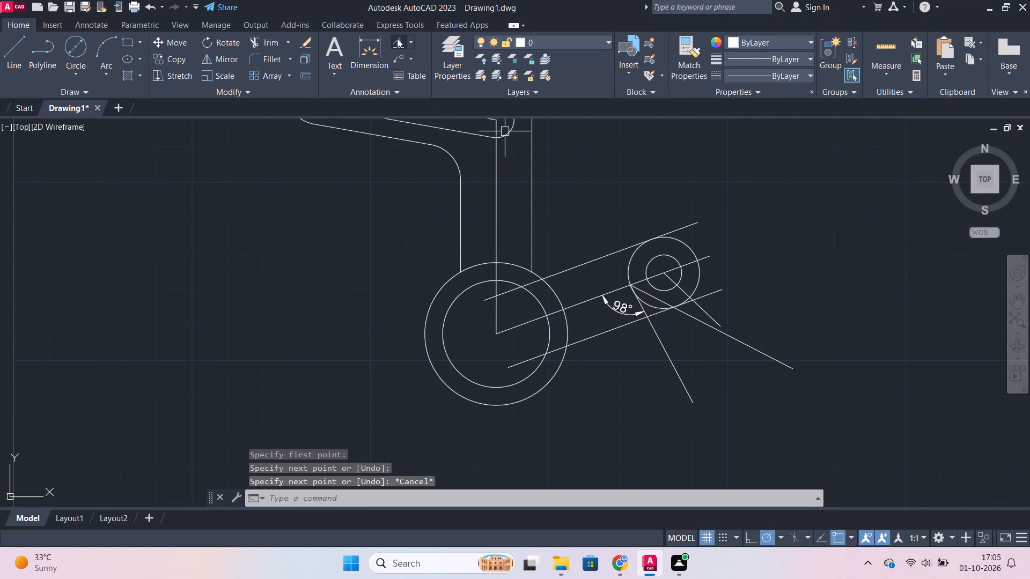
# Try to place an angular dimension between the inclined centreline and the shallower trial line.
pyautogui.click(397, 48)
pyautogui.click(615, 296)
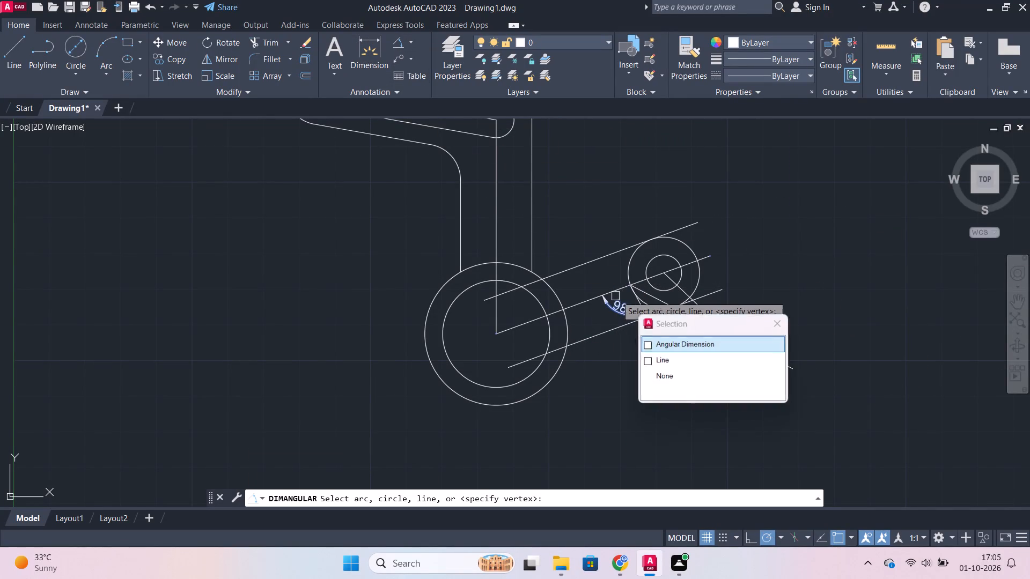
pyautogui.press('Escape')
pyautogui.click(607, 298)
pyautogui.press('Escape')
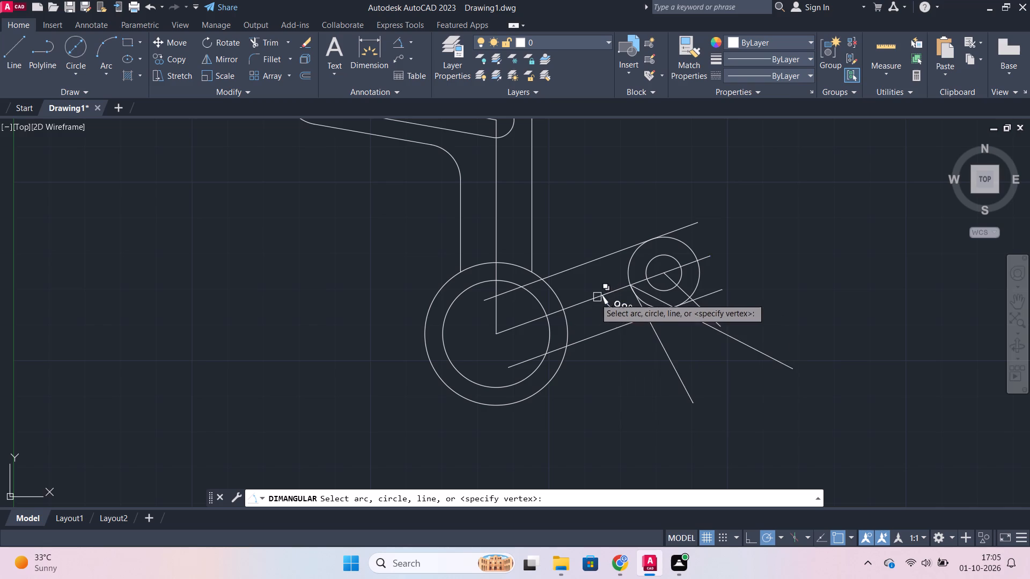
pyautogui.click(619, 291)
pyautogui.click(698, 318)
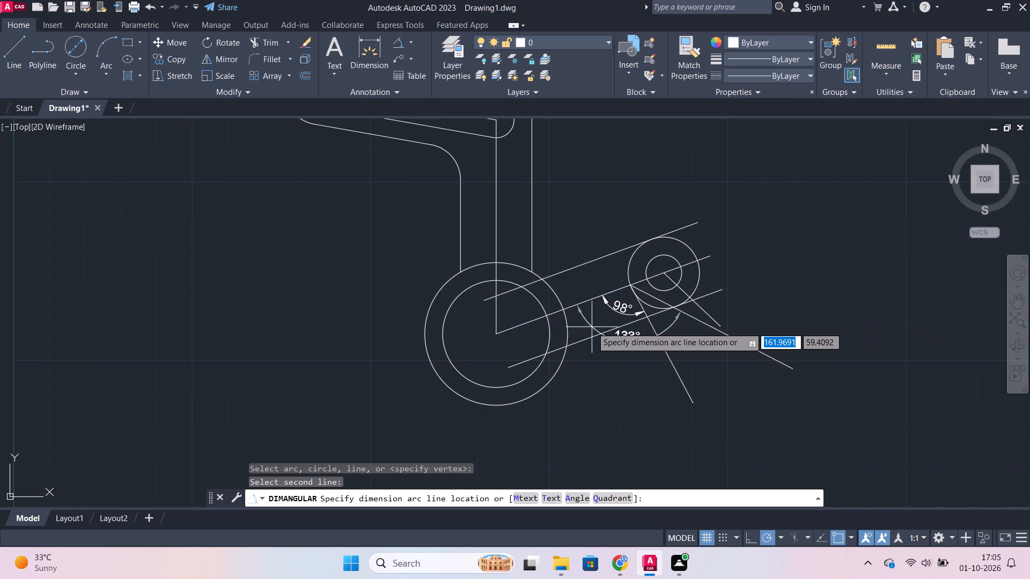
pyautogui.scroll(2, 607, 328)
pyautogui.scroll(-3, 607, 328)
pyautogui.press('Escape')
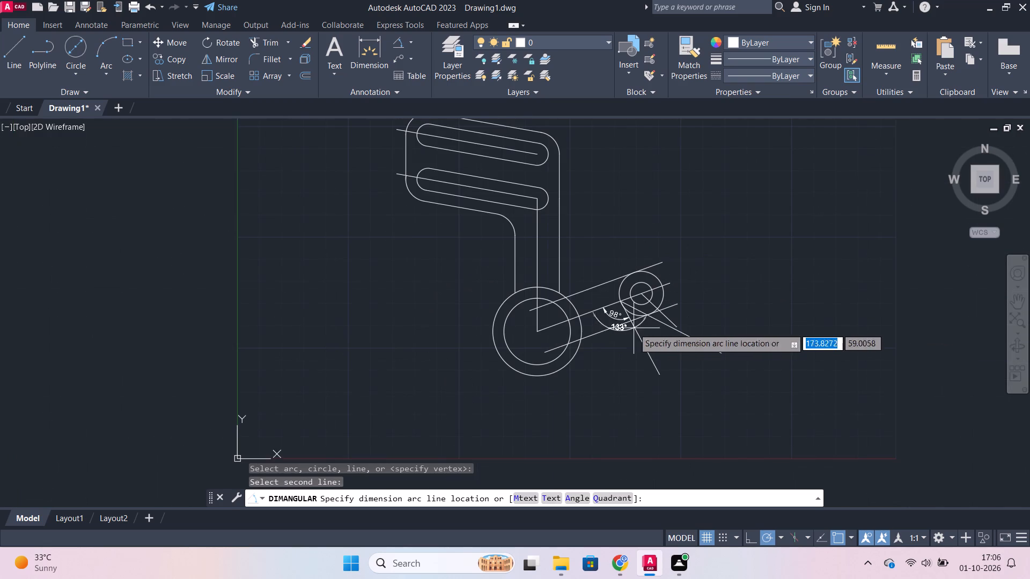
# Undo both lines drawn from the diameter 20 circle's edge and the angular dimension, keeping the circle itself.
pyautogui.hotkey('ctrl', 'z')
pyautogui.hotkey('ctrl', 'z')
pyautogui.hotkey('ctrl', 'z')
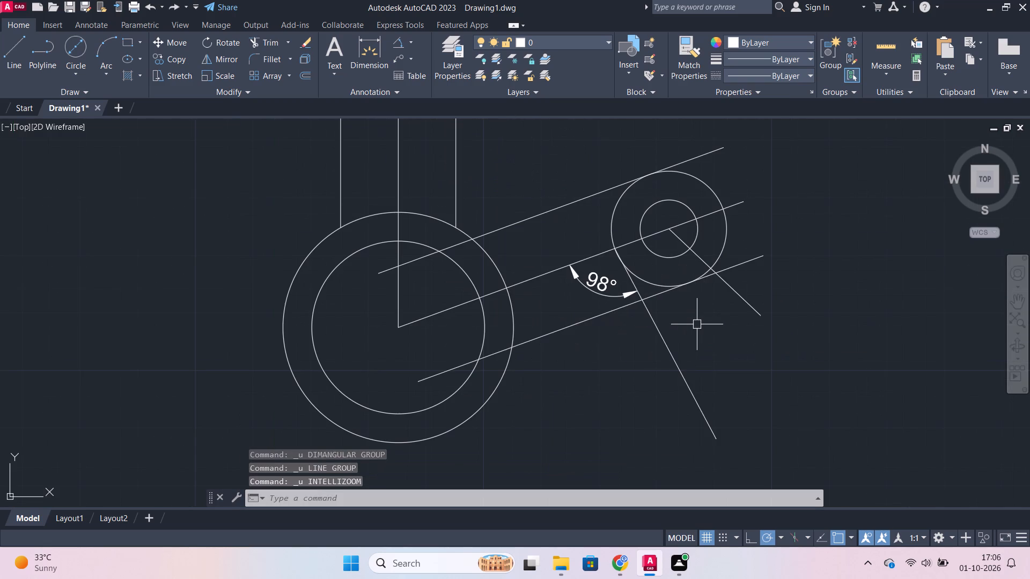
pyautogui.hotkey('ctrl', 'z')
pyautogui.hotkey('ctrl', 'z')
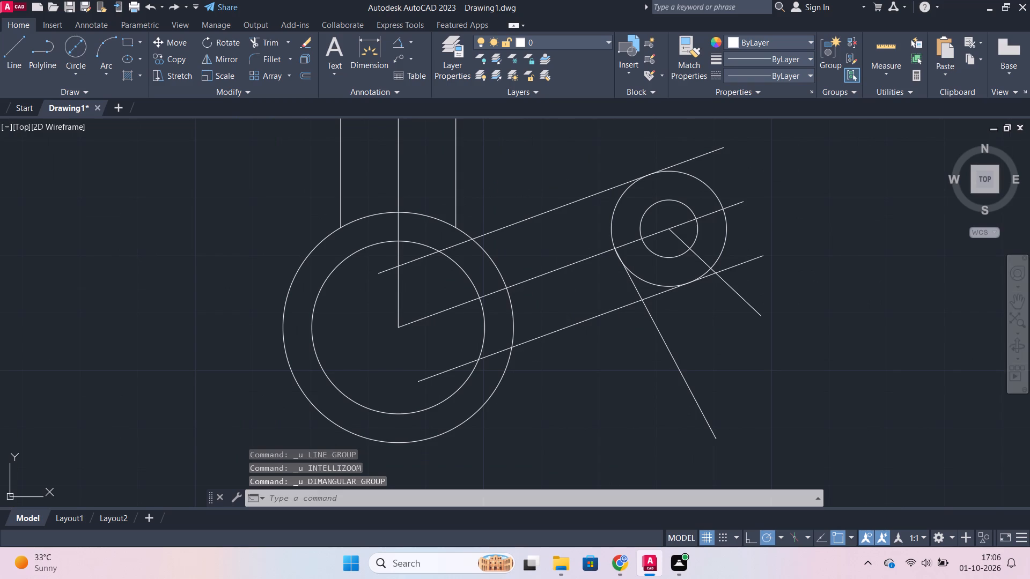
pyautogui.hotkey('ctrl', 'z')
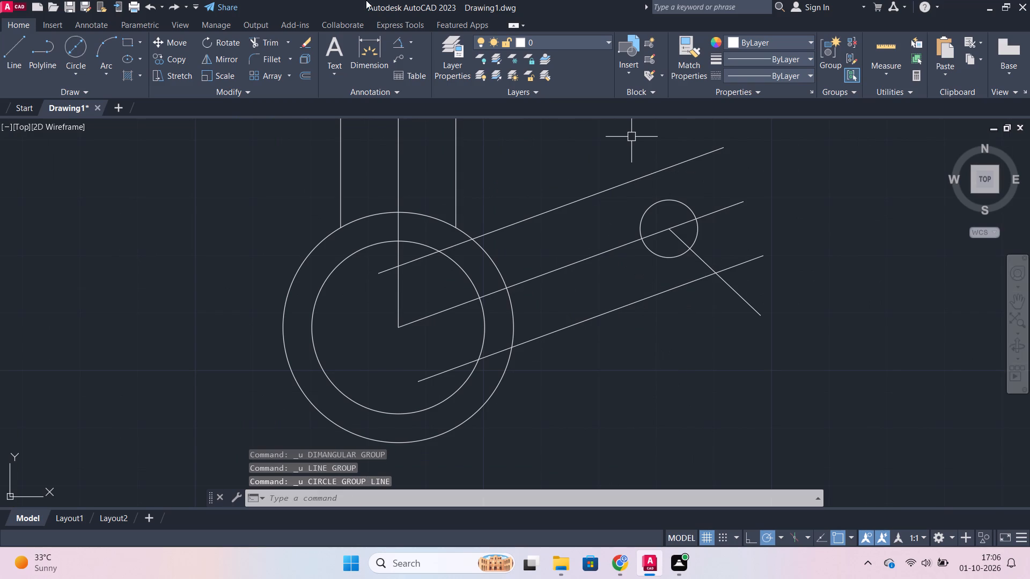
pyautogui.click(172, 6)
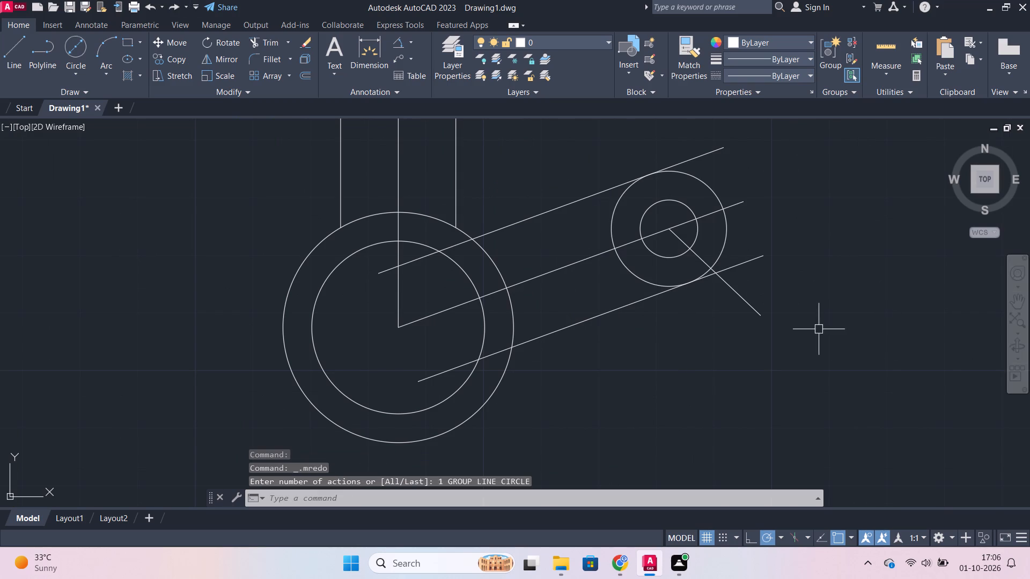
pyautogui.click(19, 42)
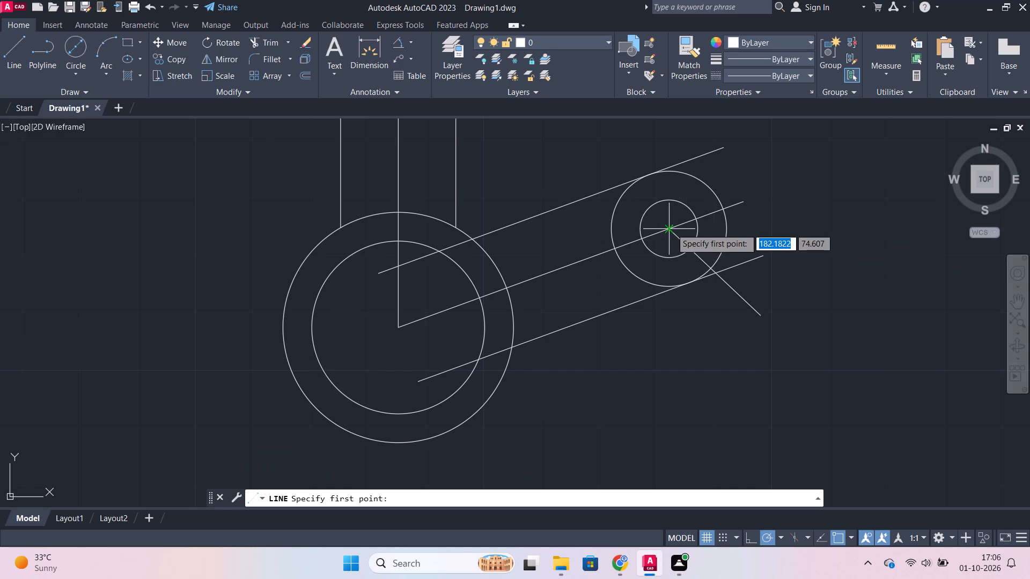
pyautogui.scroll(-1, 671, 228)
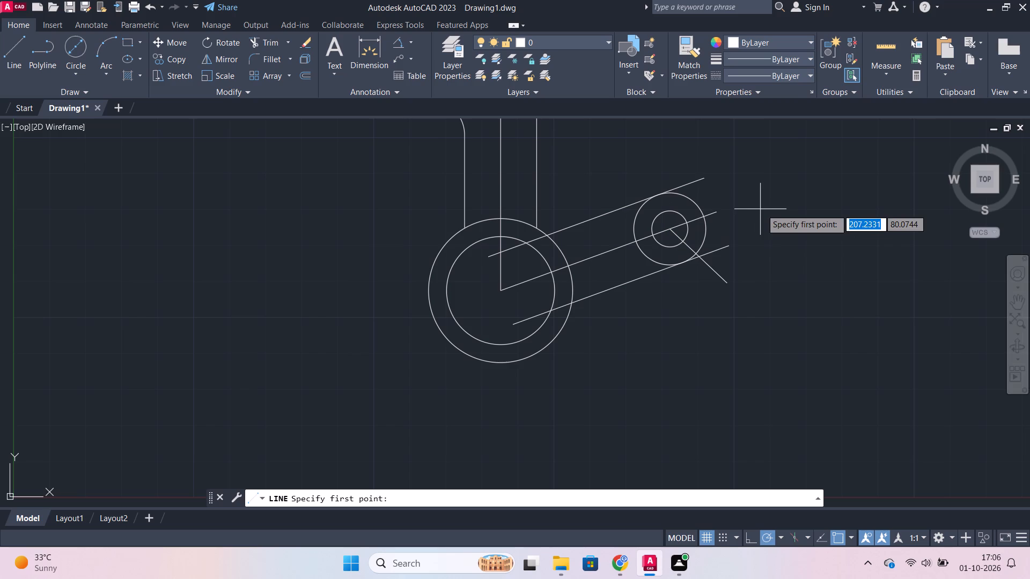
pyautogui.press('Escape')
# Erase the short line running down to the right from the centre of the arm's end circles.
pyautogui.click(726, 278)
pyautogui.press('e')
pyautogui.press('Return')
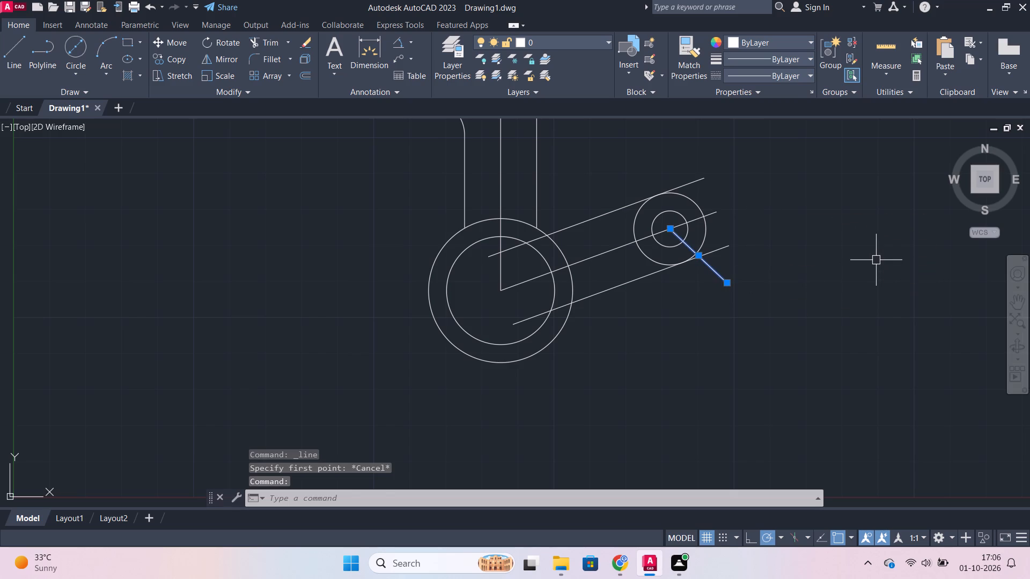
# Rotate the whole part counterclockwise about a free point beyond the end circles until the end-circle arm stands vertical.
pyautogui.scroll(-2, 860, 260)
pyautogui.scroll(1, 685, 230)
pyautogui.moveTo(646, 243); pyautogui.dragTo(595, 288, button='middle')
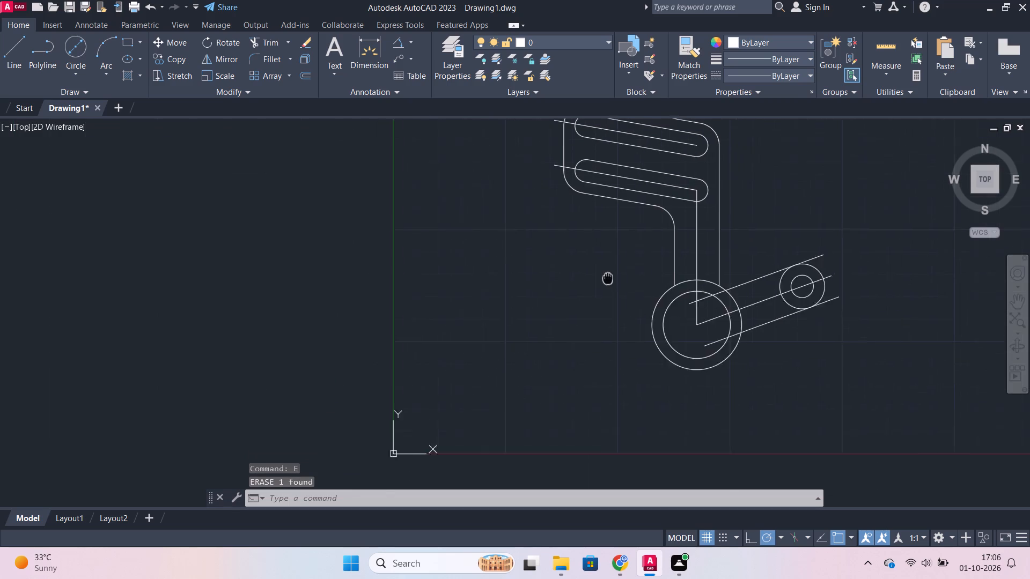
pyautogui.moveTo(595, 288); pyautogui.dragTo(584, 294, button='middle')
pyautogui.scroll(-1, 578, 280)
pyautogui.click(528, 146)
pyautogui.click(785, 396)
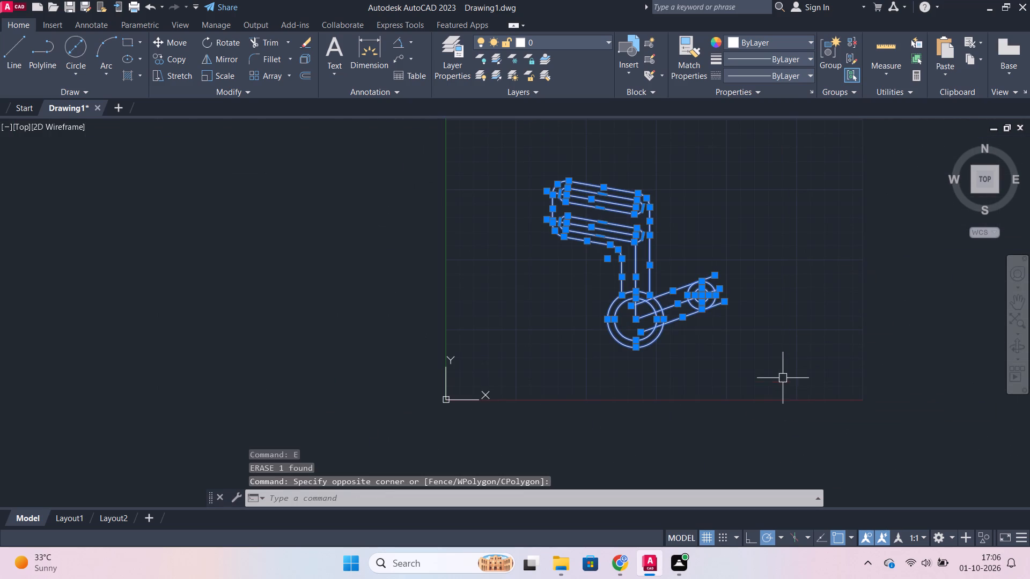
pyautogui.click(233, 43)
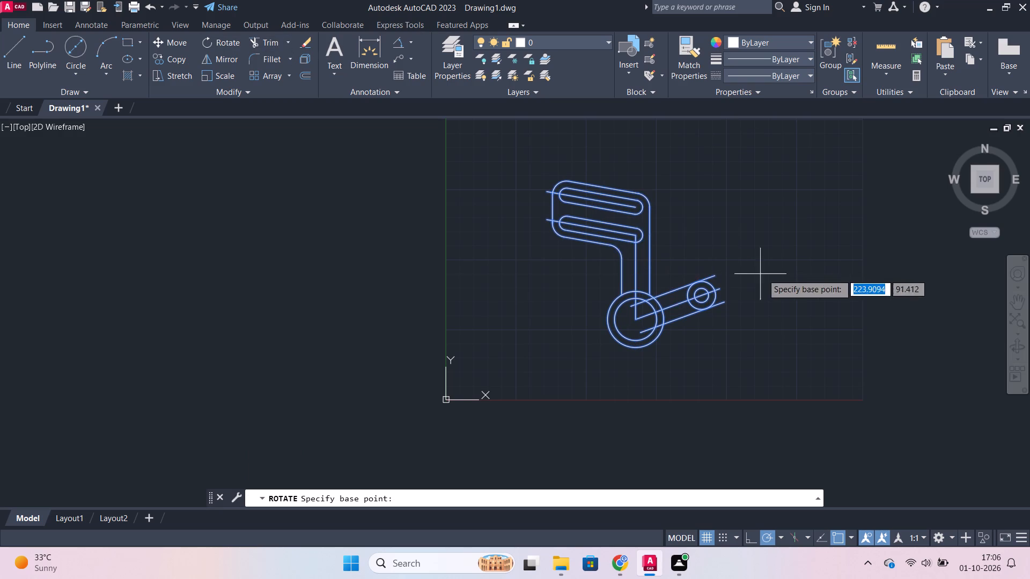
pyautogui.click(763, 254)
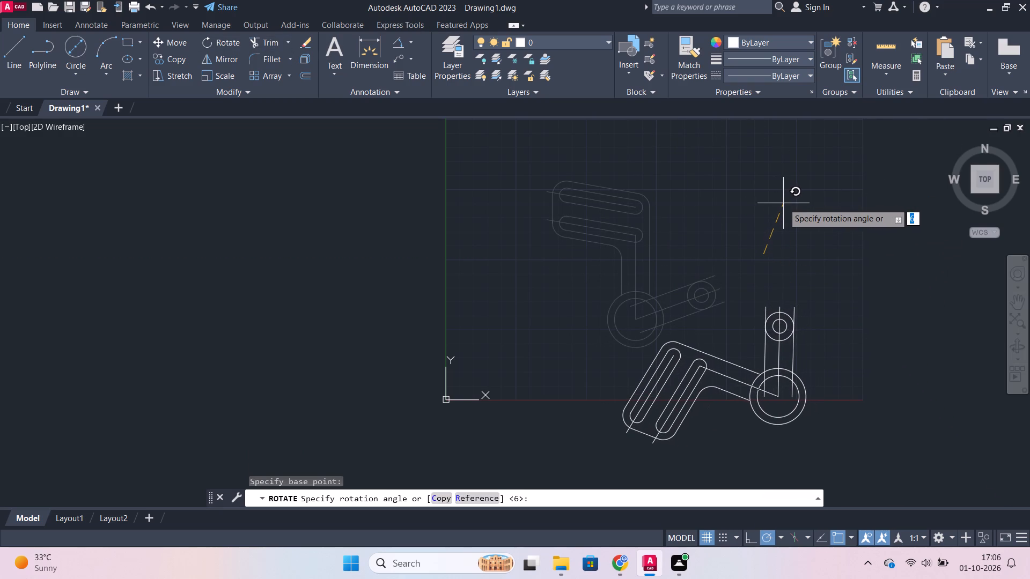
pyautogui.scroll(1, 783, 203)
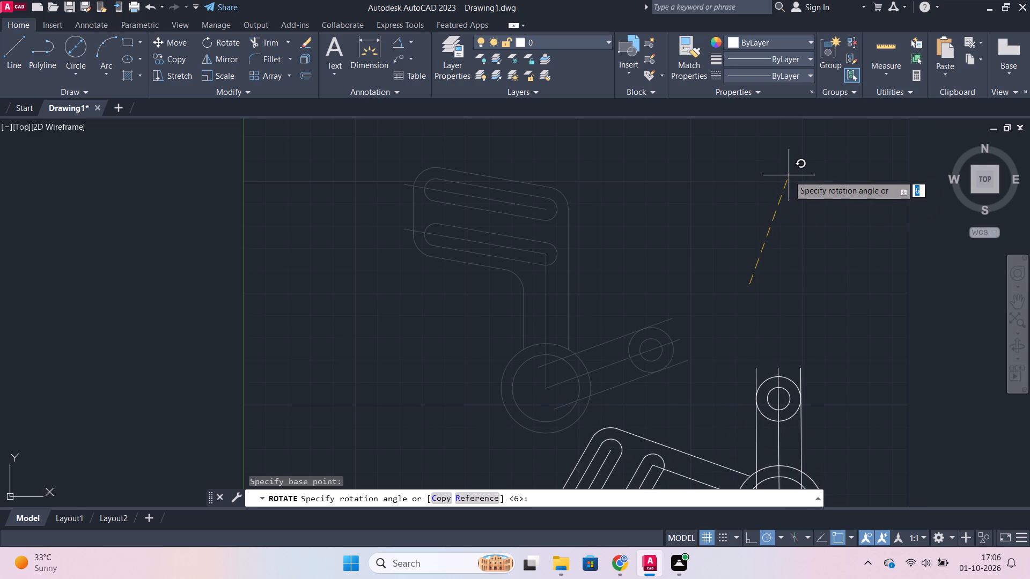
pyautogui.scroll(-1, 789, 175)
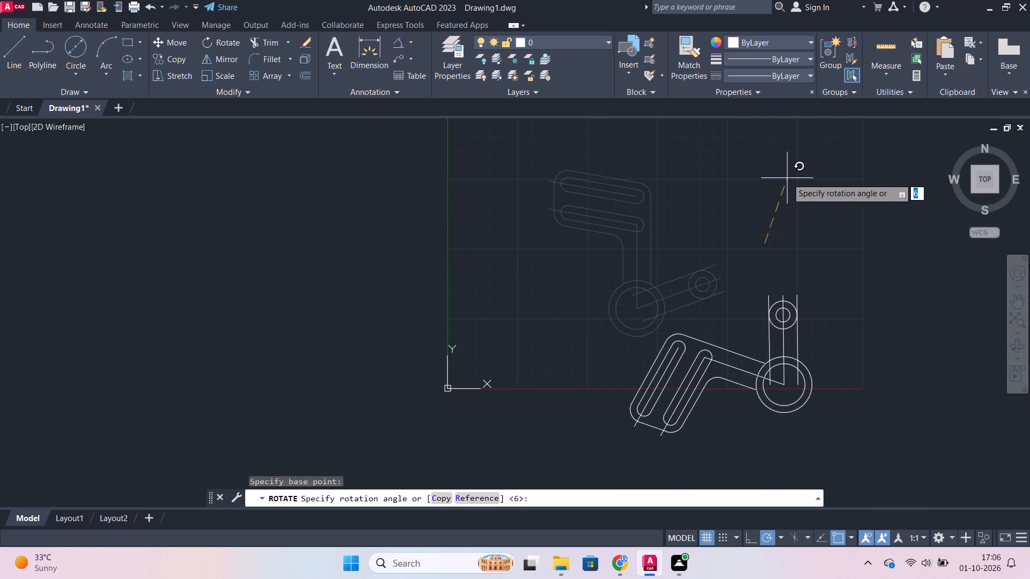
pyautogui.click(789, 178)
# Move the whole rotated part diagonally up and to the left so that it lies inside the drawing limits.
pyautogui.moveTo(623, 225); pyautogui.dragTo(631, 227)
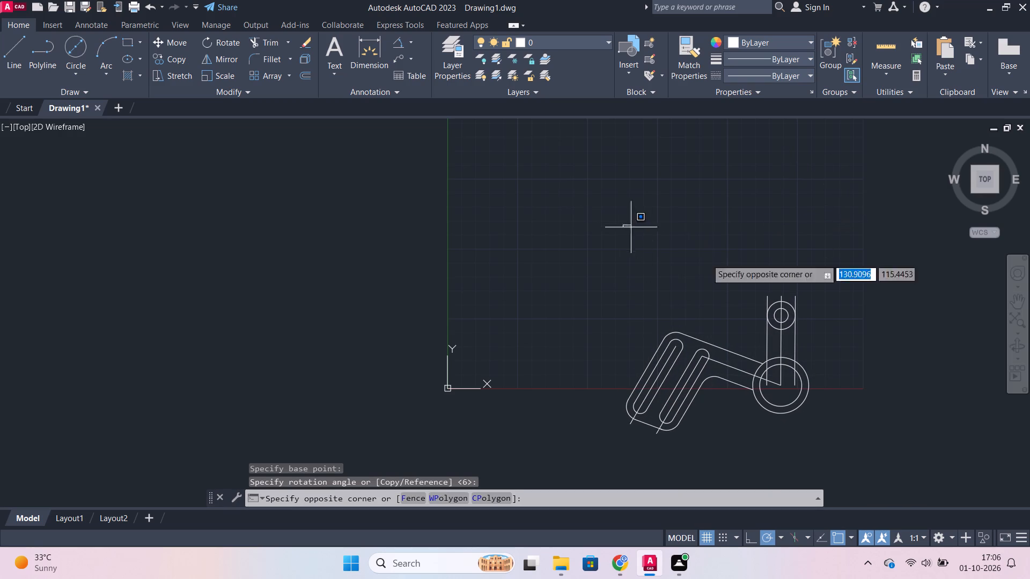
pyautogui.press('Escape')
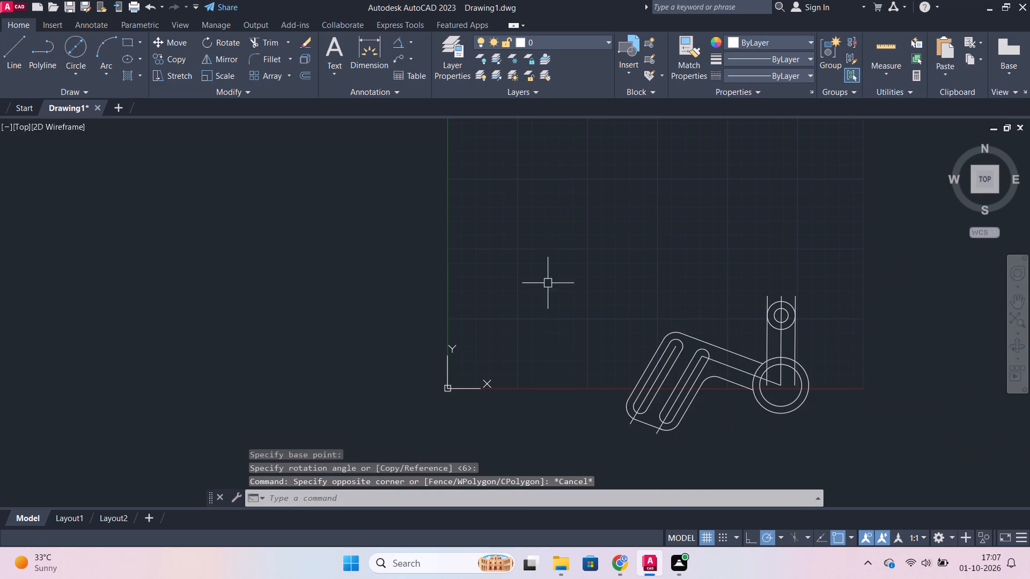
pyautogui.moveTo(528, 243); pyautogui.dragTo(573, 243)
pyautogui.click(892, 462)
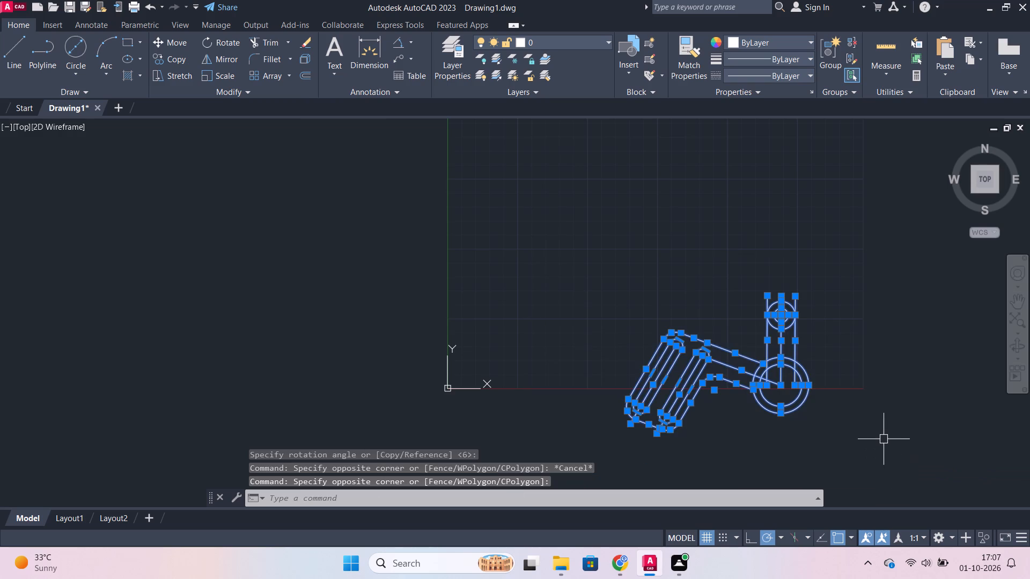
pyautogui.press('m')
pyautogui.press('Return')
pyautogui.moveTo(840, 369); pyautogui.dragTo(835, 366)
pyautogui.scroll(1, 763, 279)
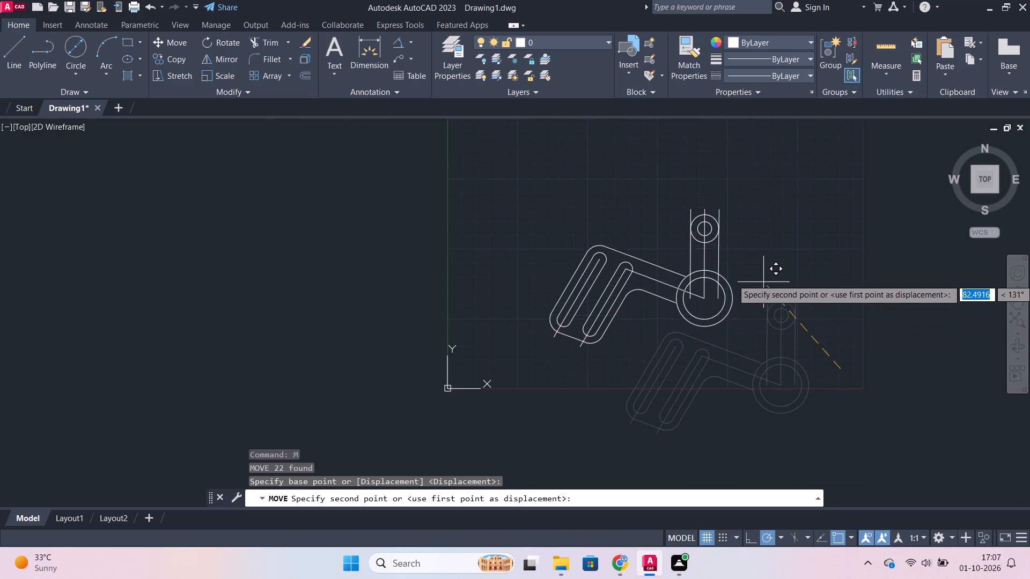
pyautogui.scroll(1, 763, 279)
pyautogui.click(739, 285)
pyautogui.scroll(-1, 721, 265)
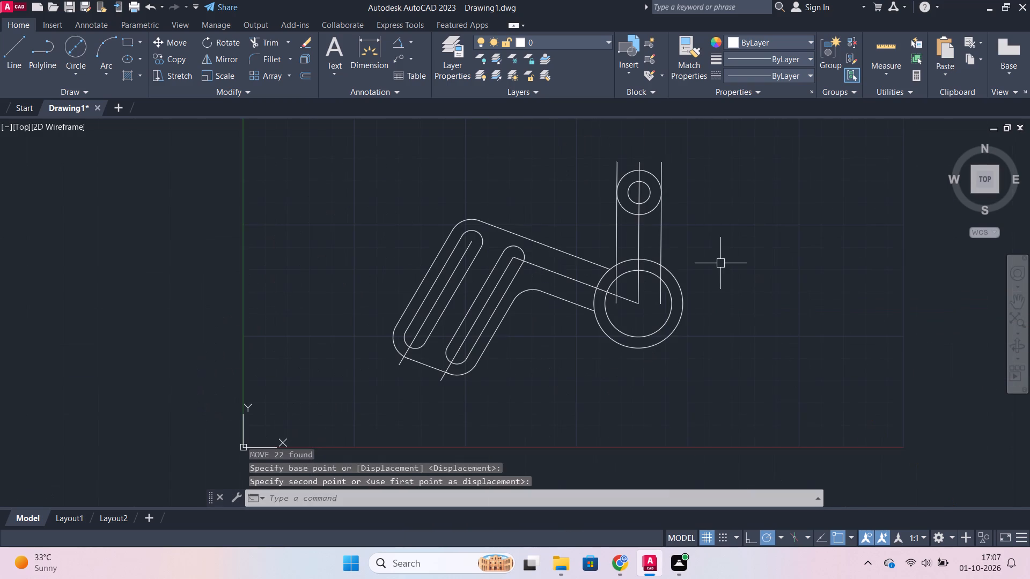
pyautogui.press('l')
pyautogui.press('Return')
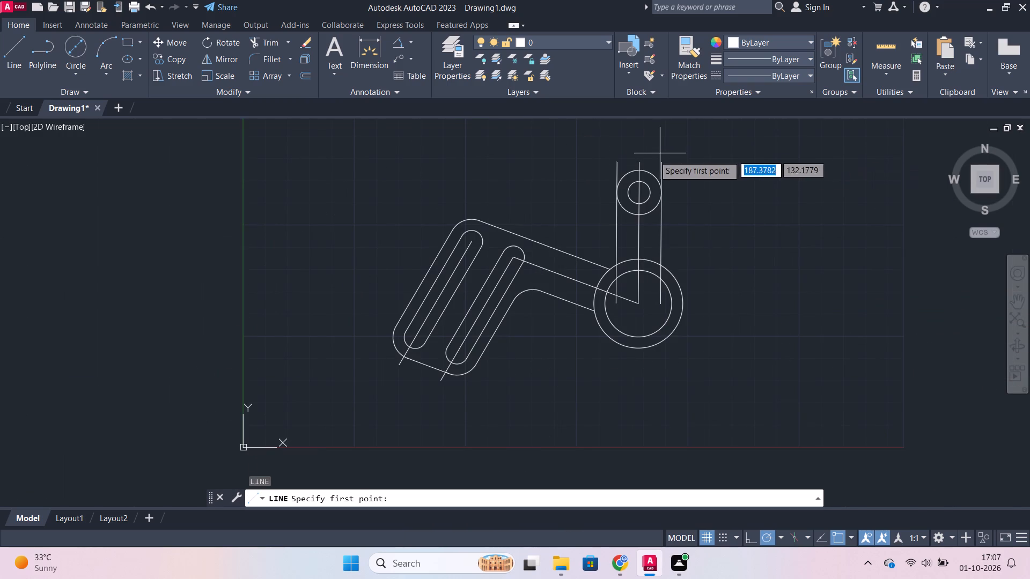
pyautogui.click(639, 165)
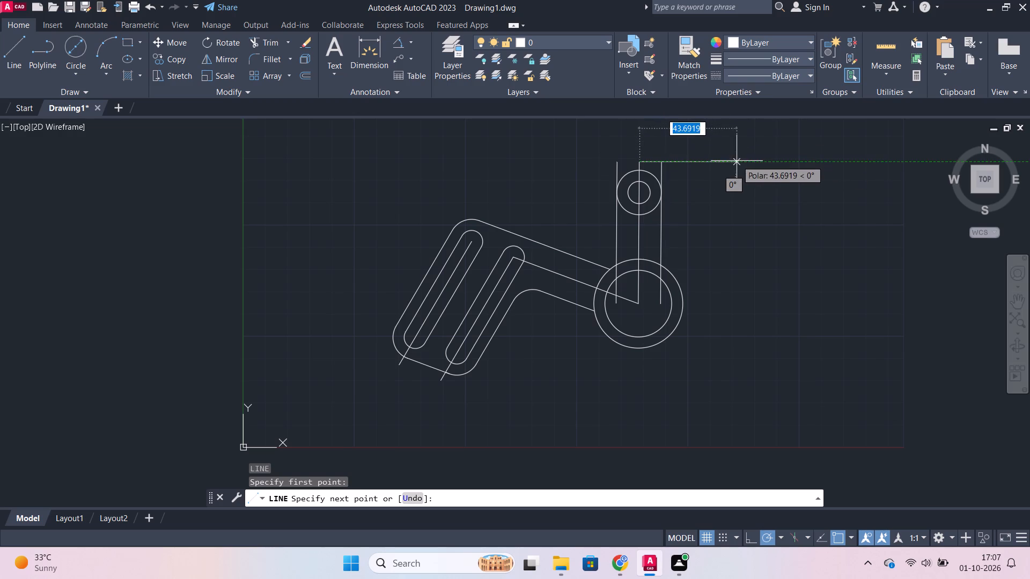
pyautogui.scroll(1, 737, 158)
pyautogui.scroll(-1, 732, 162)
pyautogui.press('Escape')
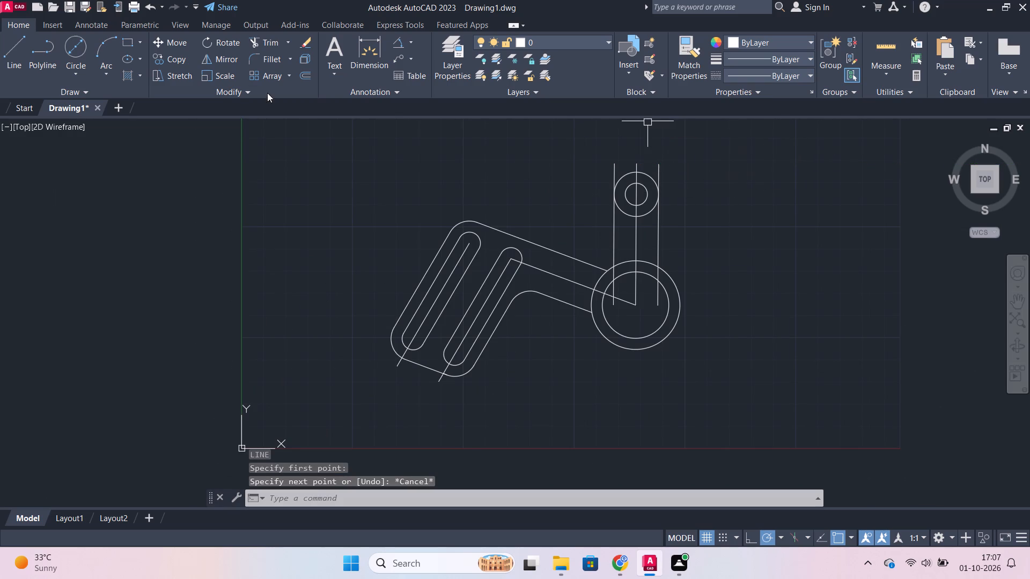
# Draw a horizontal line about 49.5 units long to the right from the centre of the arm's end circles.
pyautogui.click(7, 54)
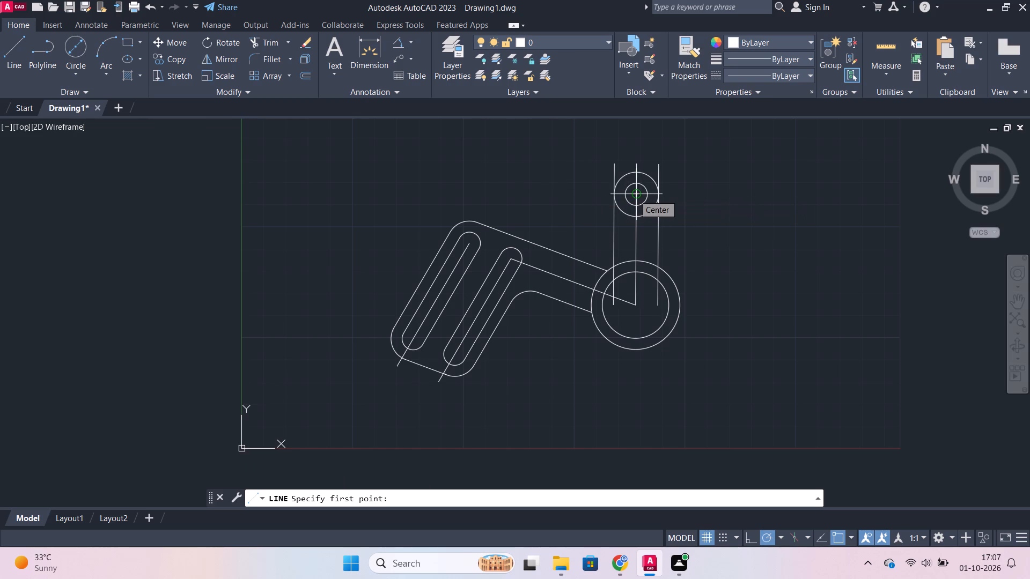
pyautogui.click(634, 195)
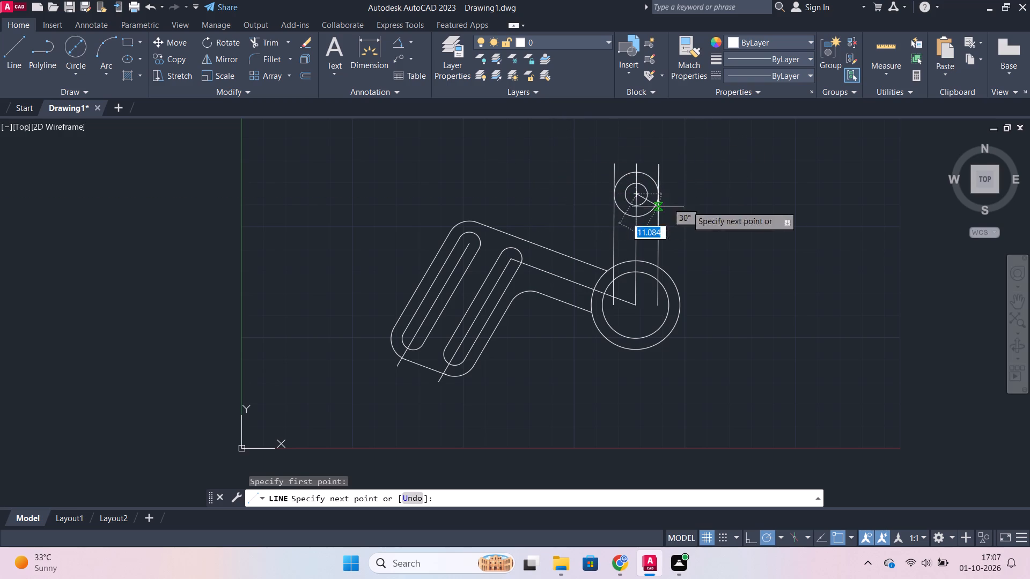
pyautogui.click(746, 196)
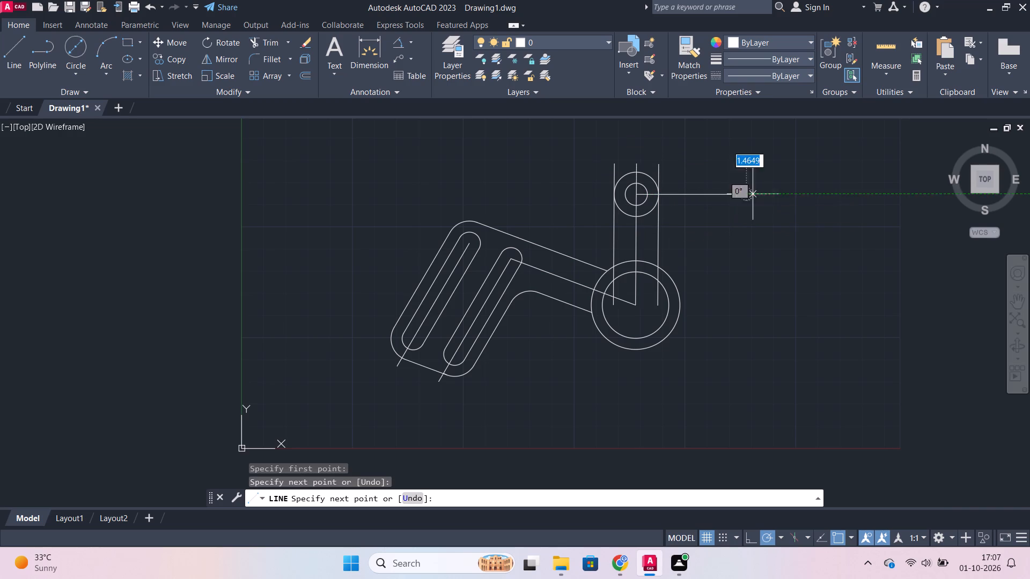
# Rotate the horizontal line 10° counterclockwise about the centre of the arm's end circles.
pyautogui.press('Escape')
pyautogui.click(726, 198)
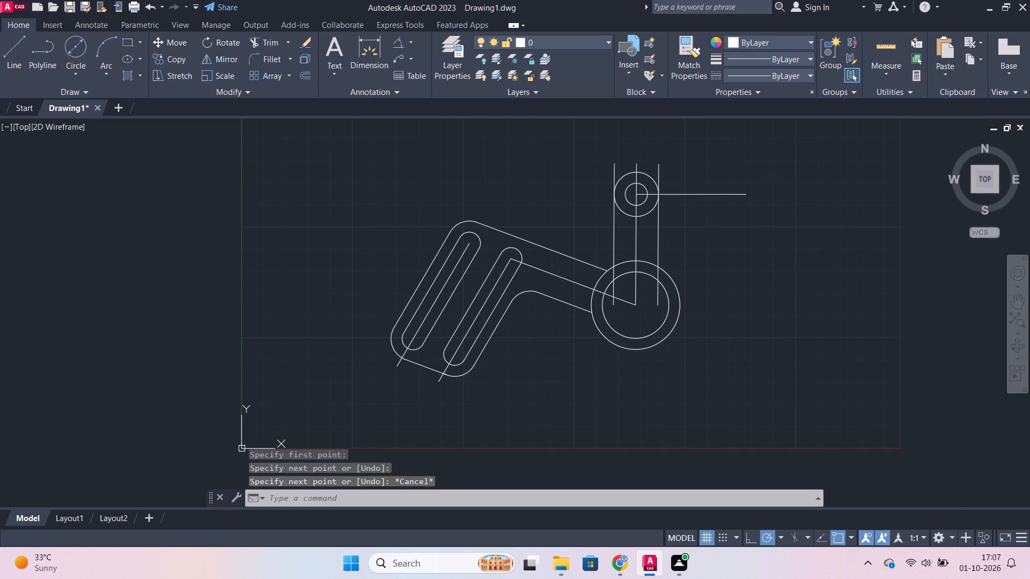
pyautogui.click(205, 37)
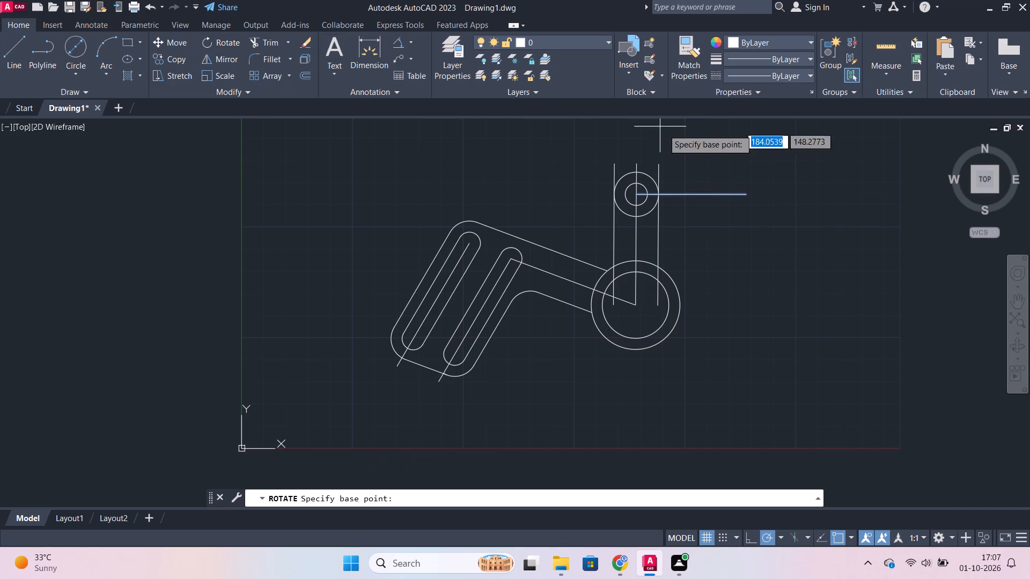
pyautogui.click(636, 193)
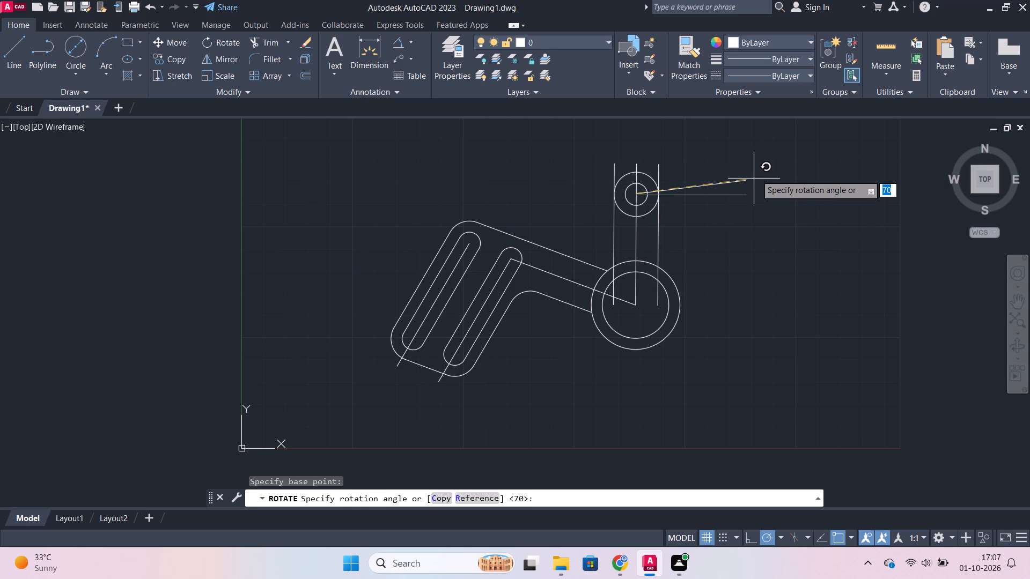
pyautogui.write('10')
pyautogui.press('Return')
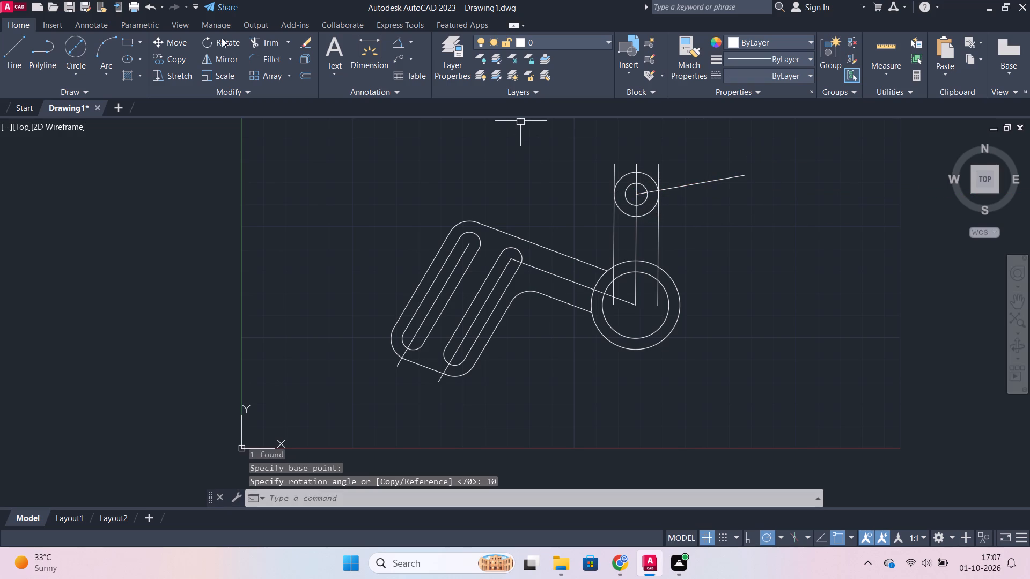
# Check the angle between the vertical arm's outer edge and the rotated line with a temporary angular dimension.
pyautogui.click(393, 42)
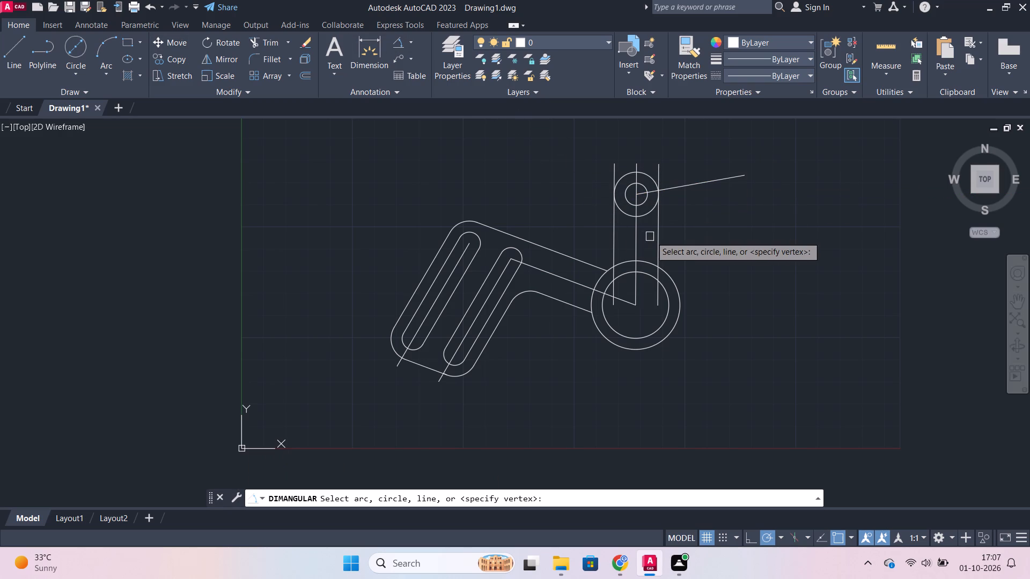
pyautogui.click(659, 216)
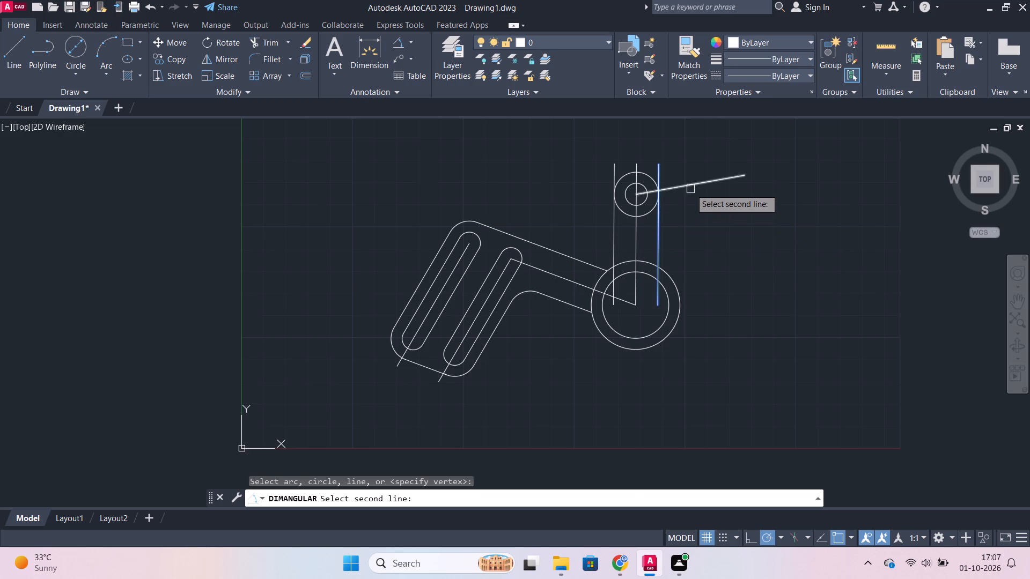
pyautogui.click(690, 189)
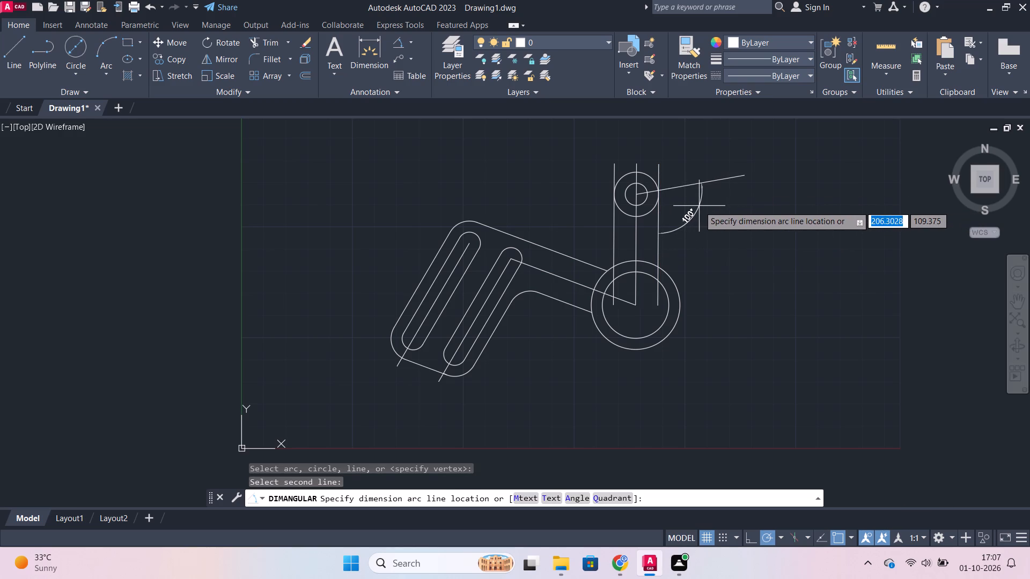
pyautogui.press('Escape')
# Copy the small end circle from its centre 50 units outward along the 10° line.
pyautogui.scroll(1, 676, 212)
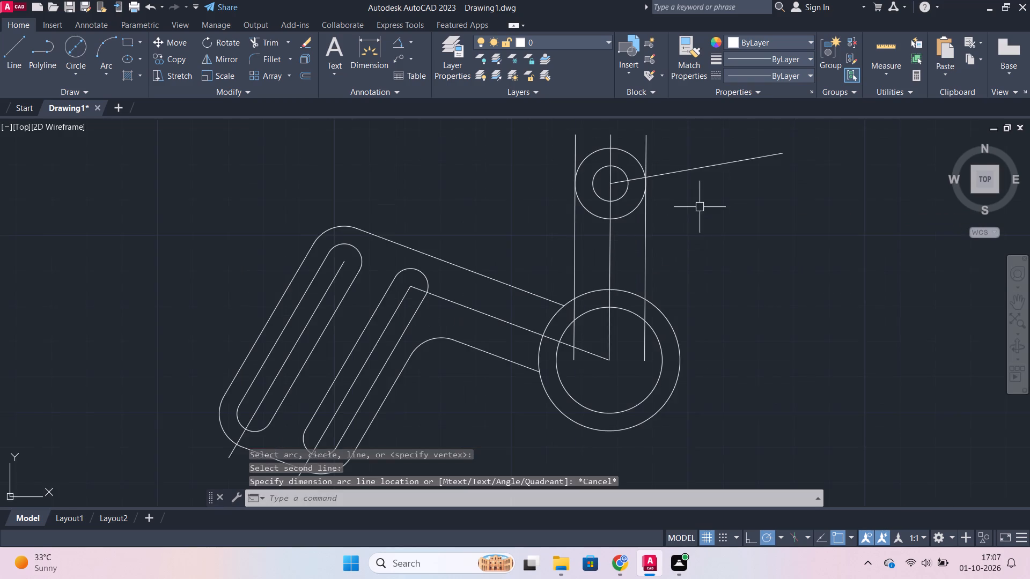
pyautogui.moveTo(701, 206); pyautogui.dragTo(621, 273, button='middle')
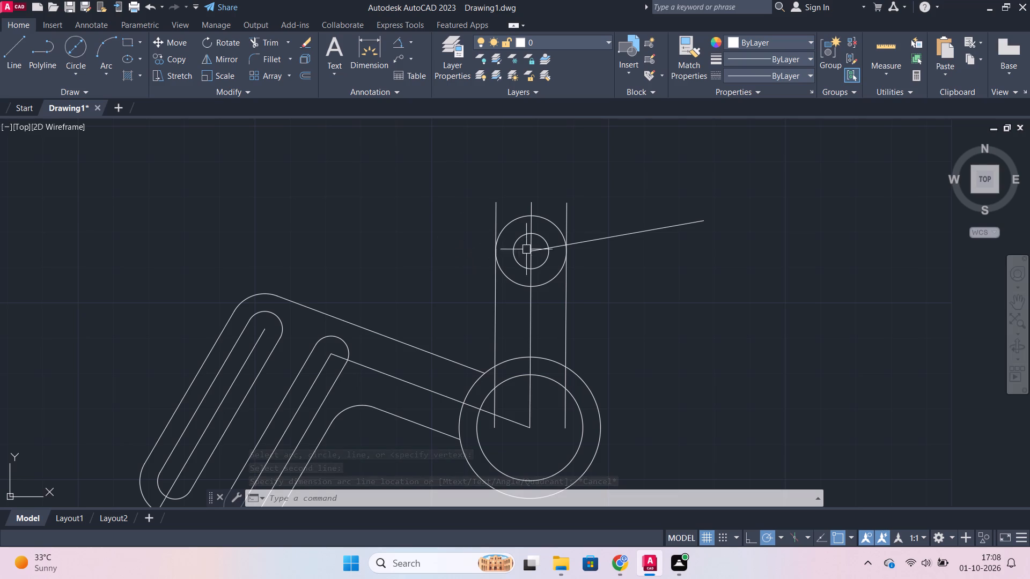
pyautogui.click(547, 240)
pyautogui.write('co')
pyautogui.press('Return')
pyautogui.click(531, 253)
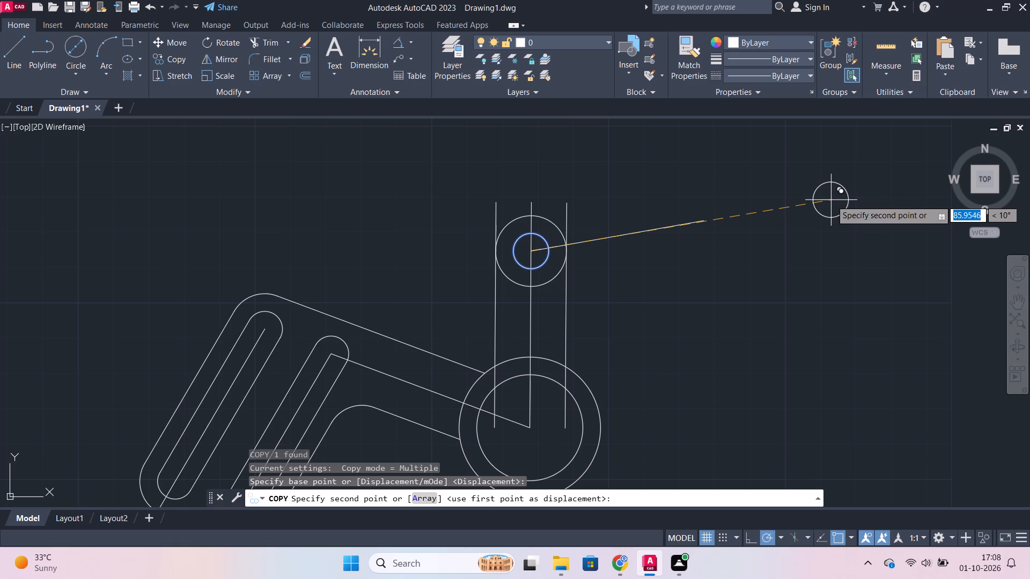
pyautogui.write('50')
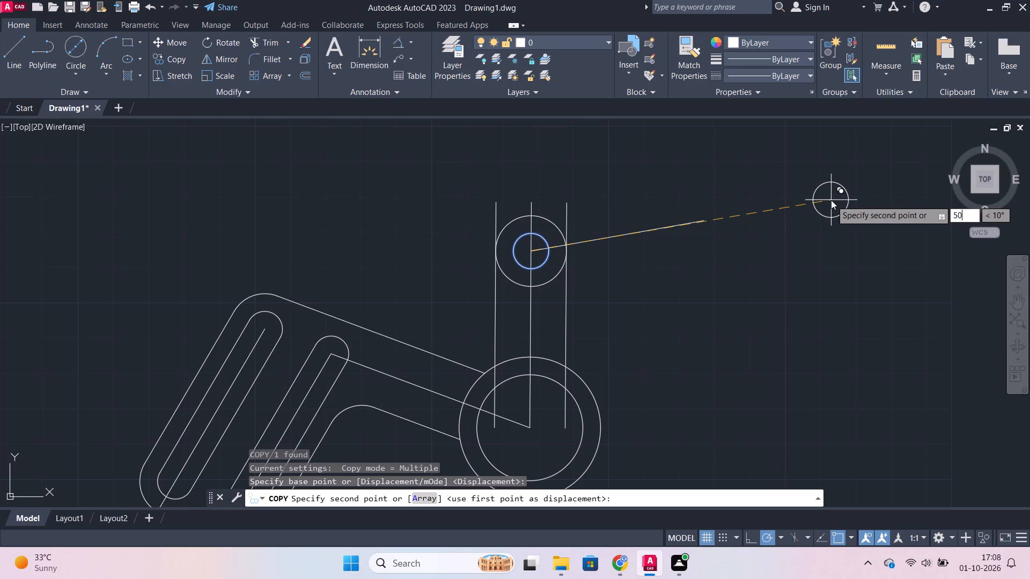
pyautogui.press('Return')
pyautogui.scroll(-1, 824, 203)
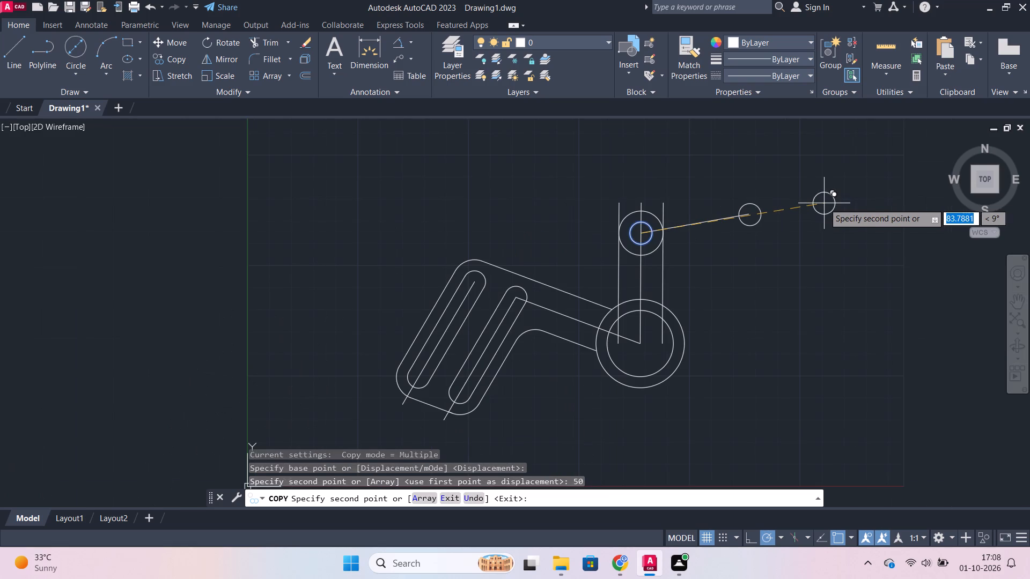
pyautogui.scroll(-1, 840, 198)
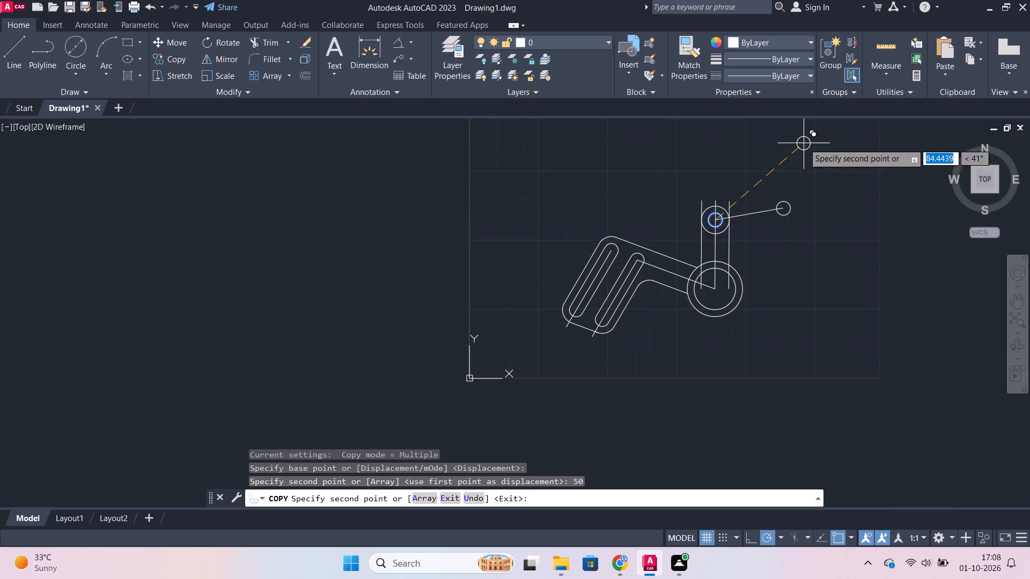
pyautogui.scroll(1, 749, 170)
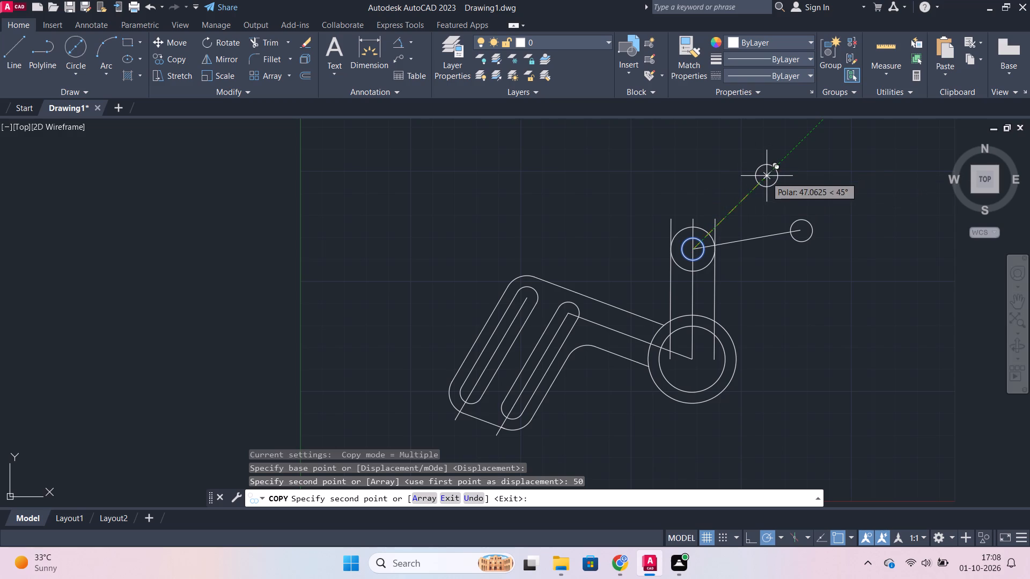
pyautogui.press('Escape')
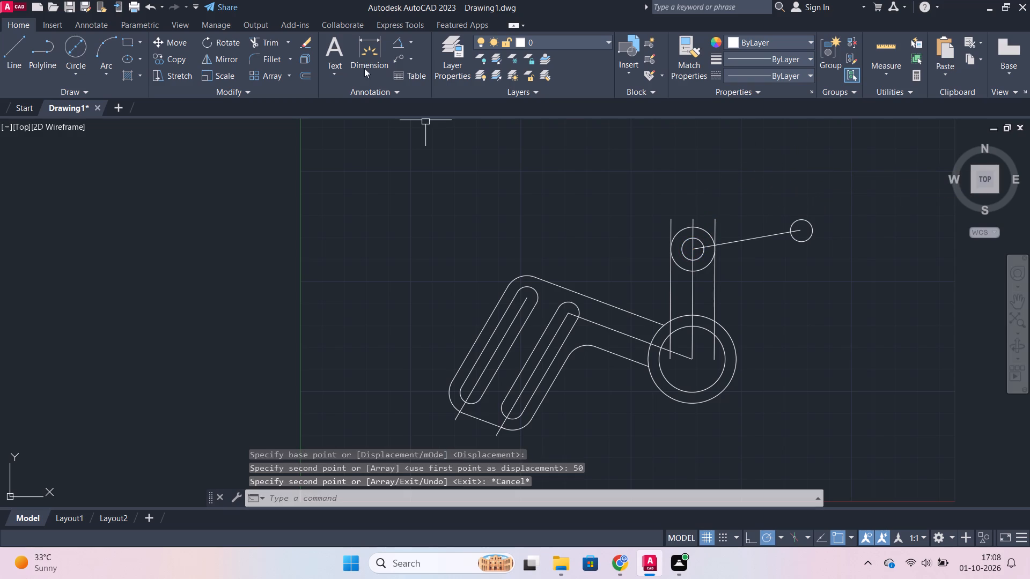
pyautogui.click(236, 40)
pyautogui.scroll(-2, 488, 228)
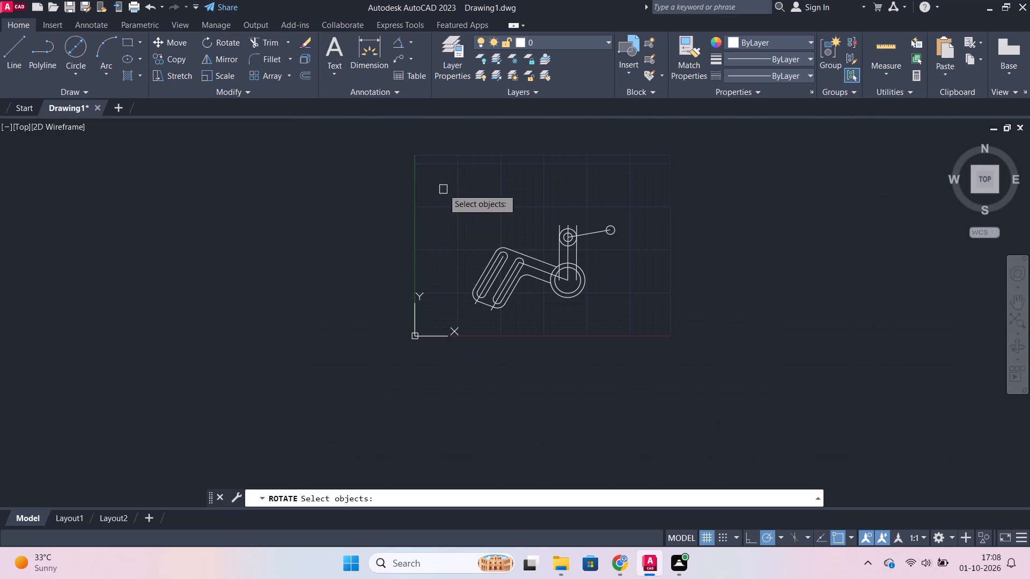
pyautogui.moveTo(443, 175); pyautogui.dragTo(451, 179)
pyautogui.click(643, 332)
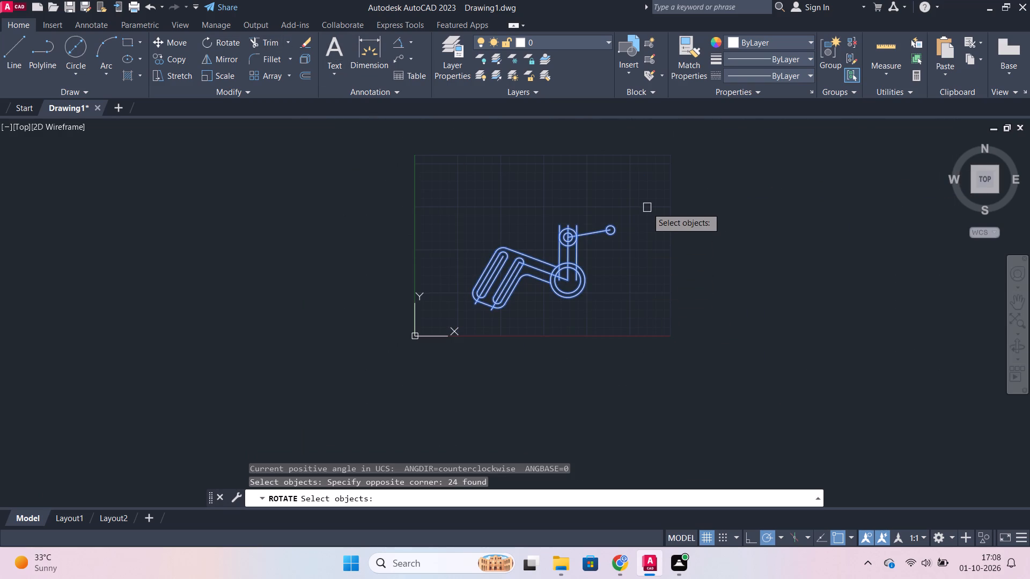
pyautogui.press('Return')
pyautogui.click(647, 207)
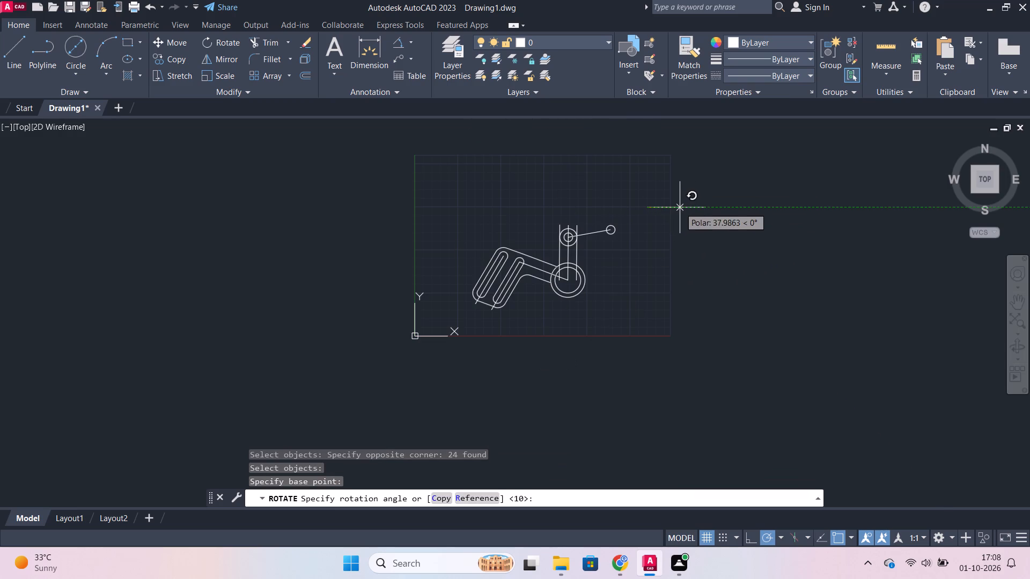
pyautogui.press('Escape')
# Undo the recent edits back to before the whole part was rotated upright, with the slotted arm's stem vertical.
pyautogui.hotkey('ctrl', 'z')
pyautogui.hotkey('ctrl', 'z')
pyautogui.hotkey('ctrl', 'z')
pyautogui.hotkey('ctrl', 'z')
pyautogui.hotkey('ctrl', 'z')
pyautogui.hotkey('ctrl', 'z')
pyautogui.hotkey('ctrl', 'z')
pyautogui.hotkey('ctrl', 'z')
pyautogui.hotkey('ctrl', 'z')
pyautogui.hotkey('ctrl', 'z')
pyautogui.hotkey('ctrl', 'z')
pyautogui.hotkey('ctrl', 'z')
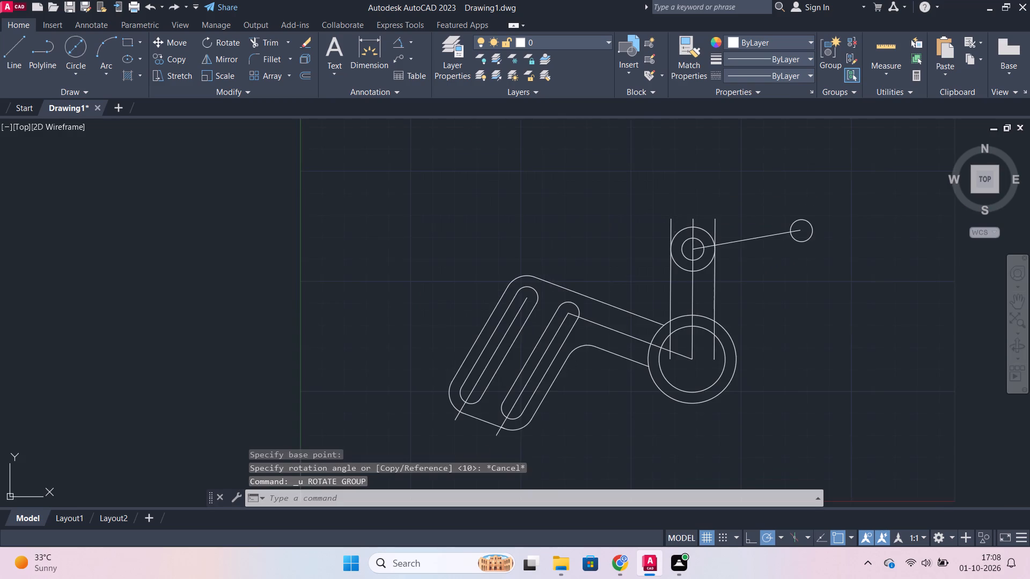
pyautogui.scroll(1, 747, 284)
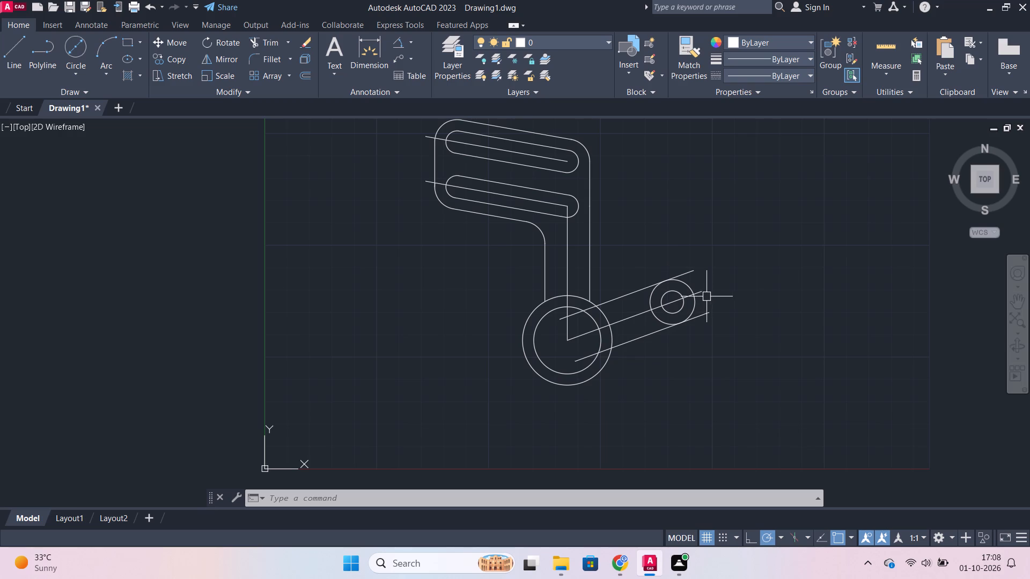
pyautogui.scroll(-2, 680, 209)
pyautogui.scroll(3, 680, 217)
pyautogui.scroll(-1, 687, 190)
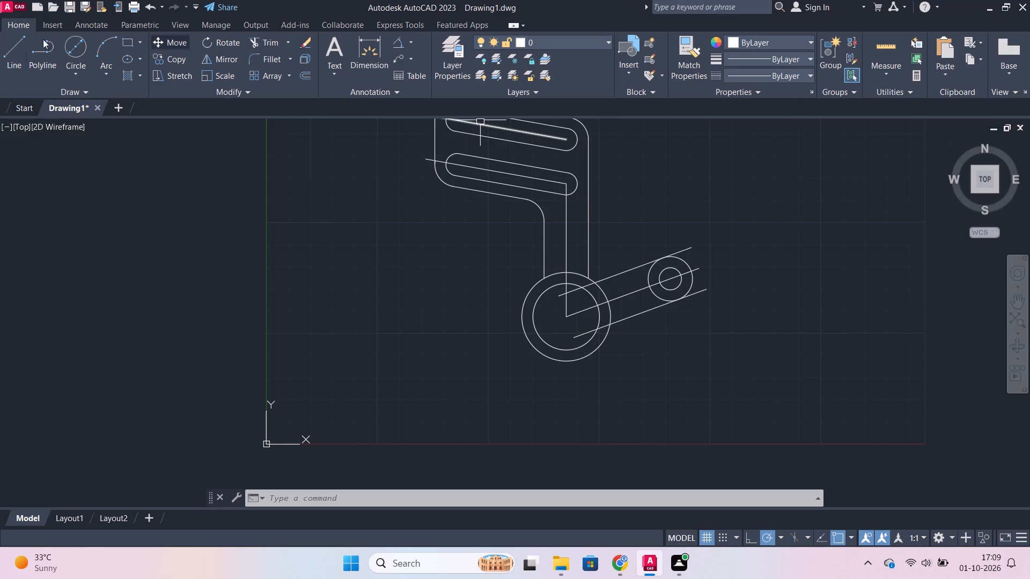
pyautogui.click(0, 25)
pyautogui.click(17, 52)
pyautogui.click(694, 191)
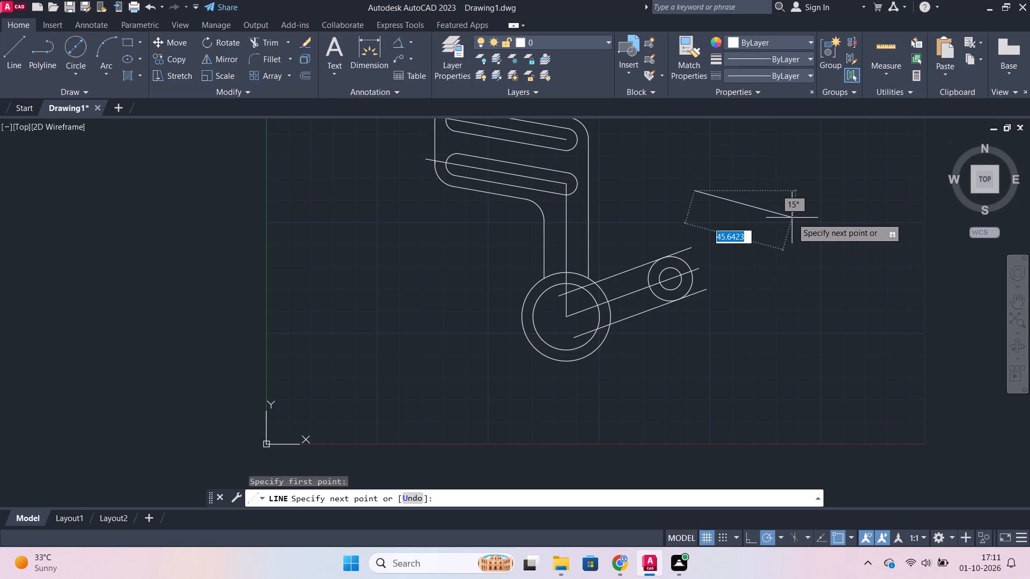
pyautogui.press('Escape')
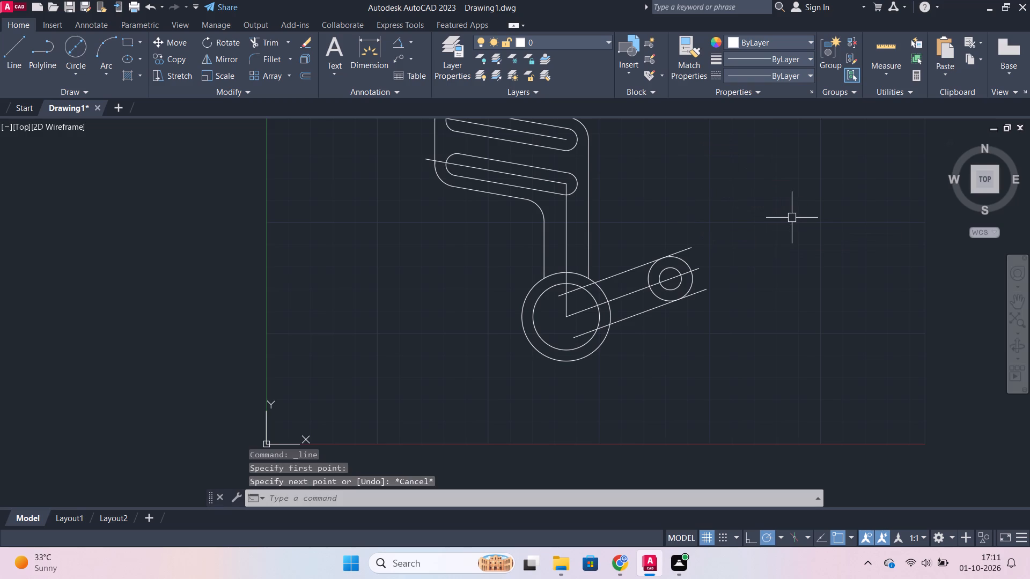
# Draw a horizontal line about 79.4 units long to the right from the centre of the arm's end circles.
pyautogui.press('l')
pyautogui.press('Return')
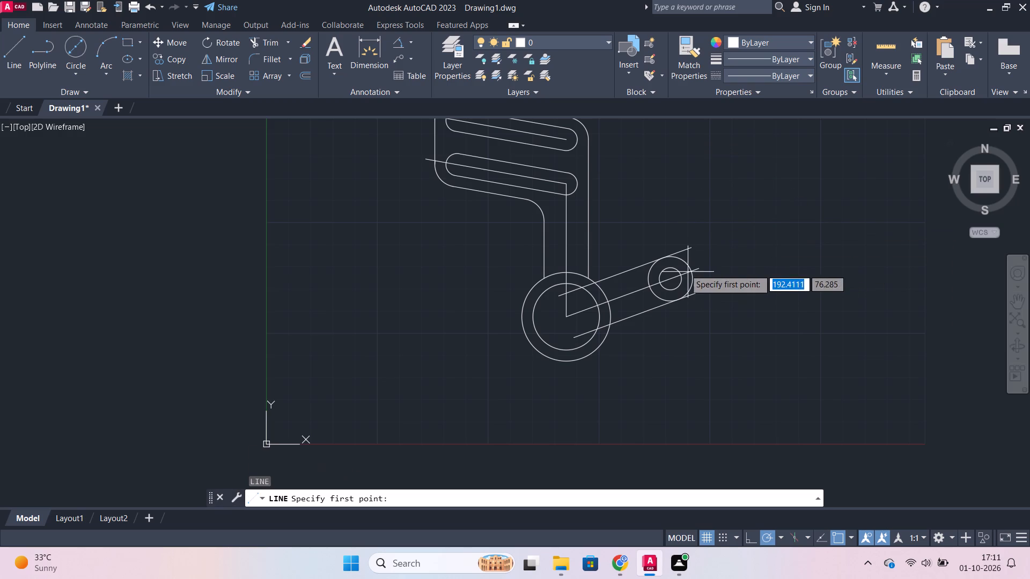
pyautogui.click(671, 278)
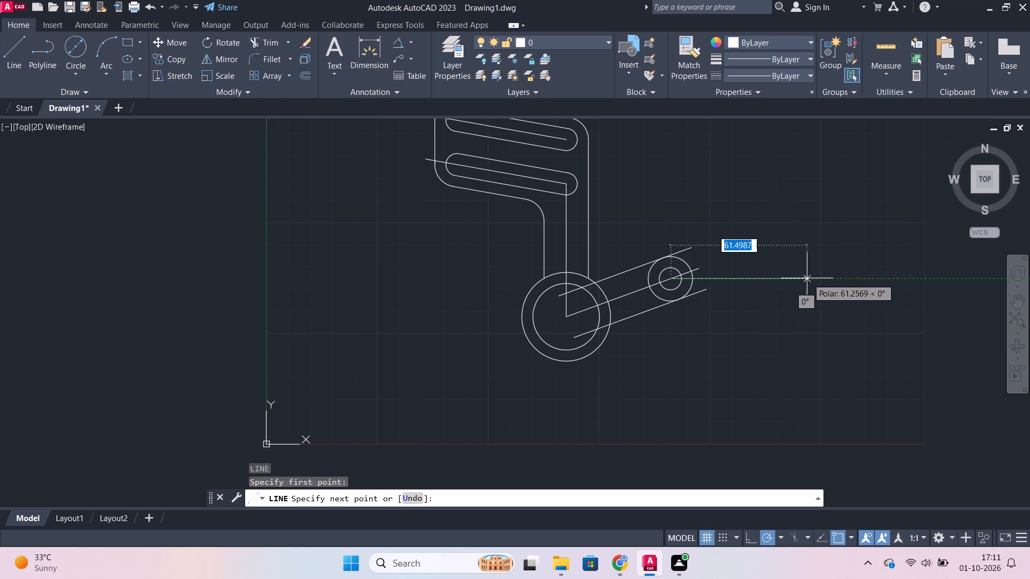
pyautogui.click(847, 279)
pyautogui.press('Escape')
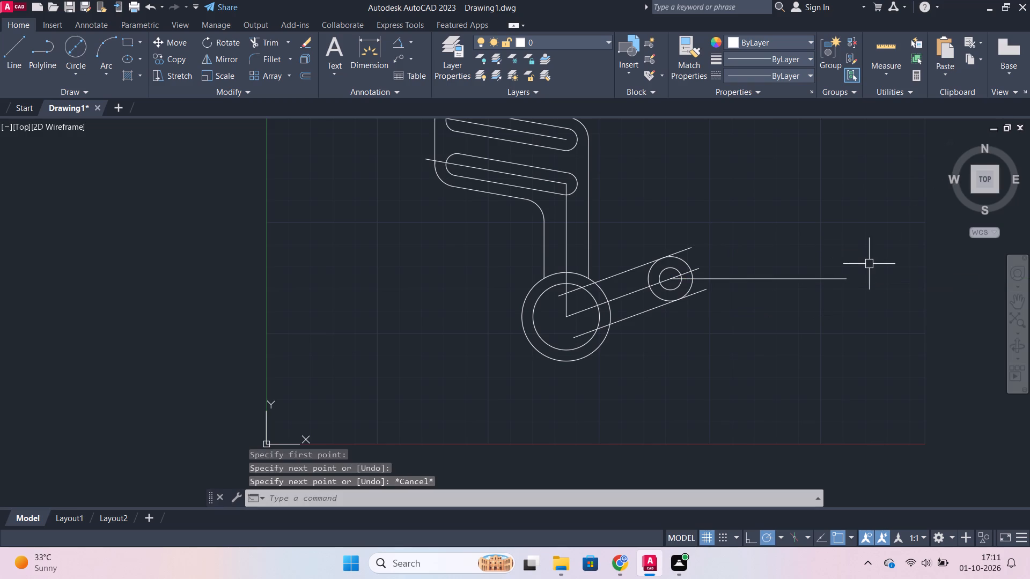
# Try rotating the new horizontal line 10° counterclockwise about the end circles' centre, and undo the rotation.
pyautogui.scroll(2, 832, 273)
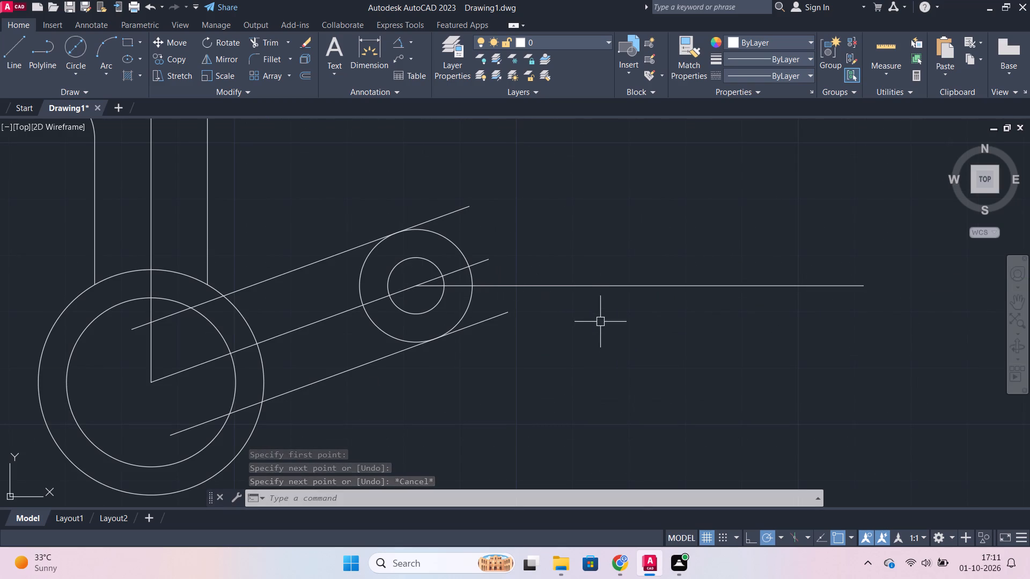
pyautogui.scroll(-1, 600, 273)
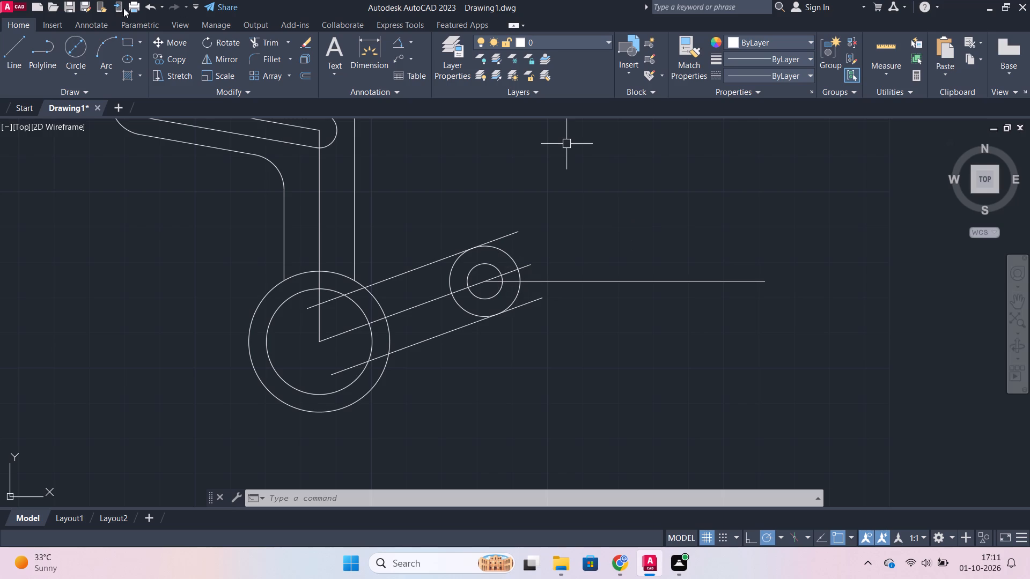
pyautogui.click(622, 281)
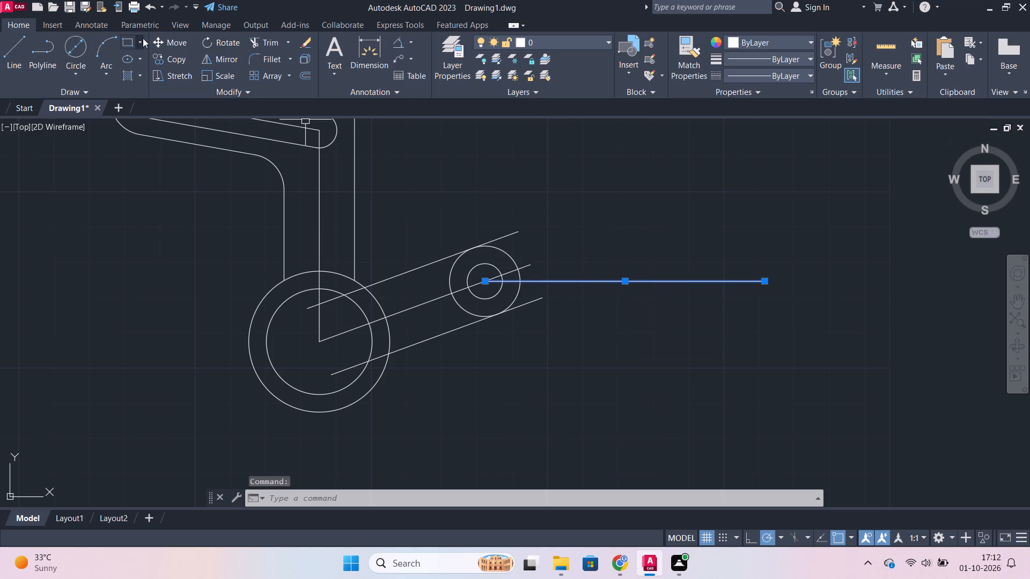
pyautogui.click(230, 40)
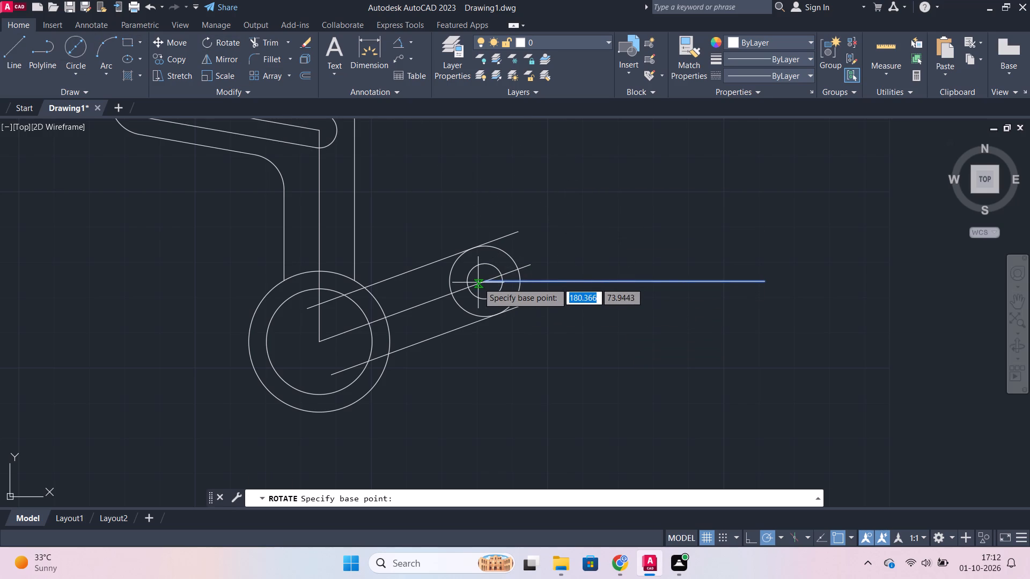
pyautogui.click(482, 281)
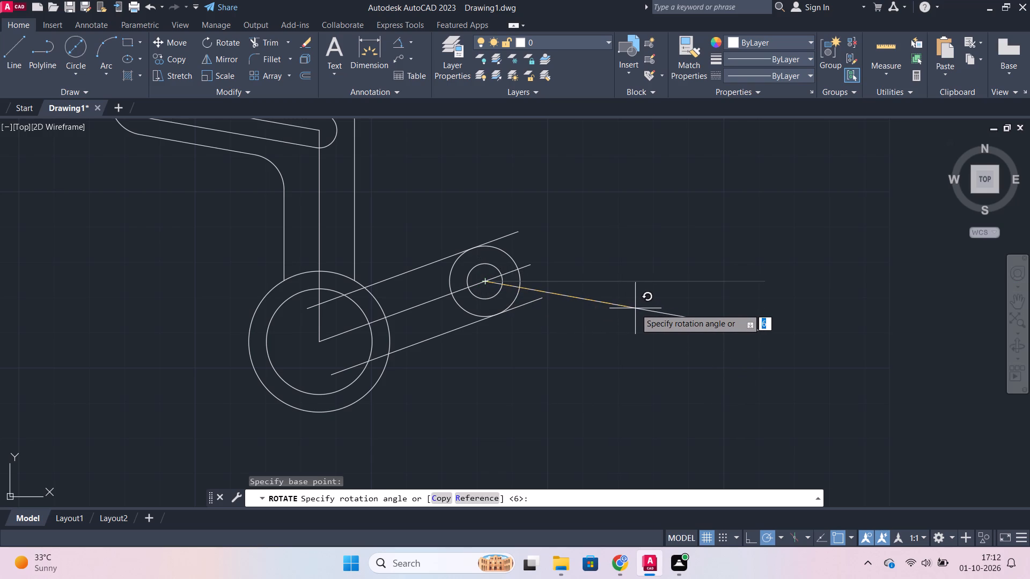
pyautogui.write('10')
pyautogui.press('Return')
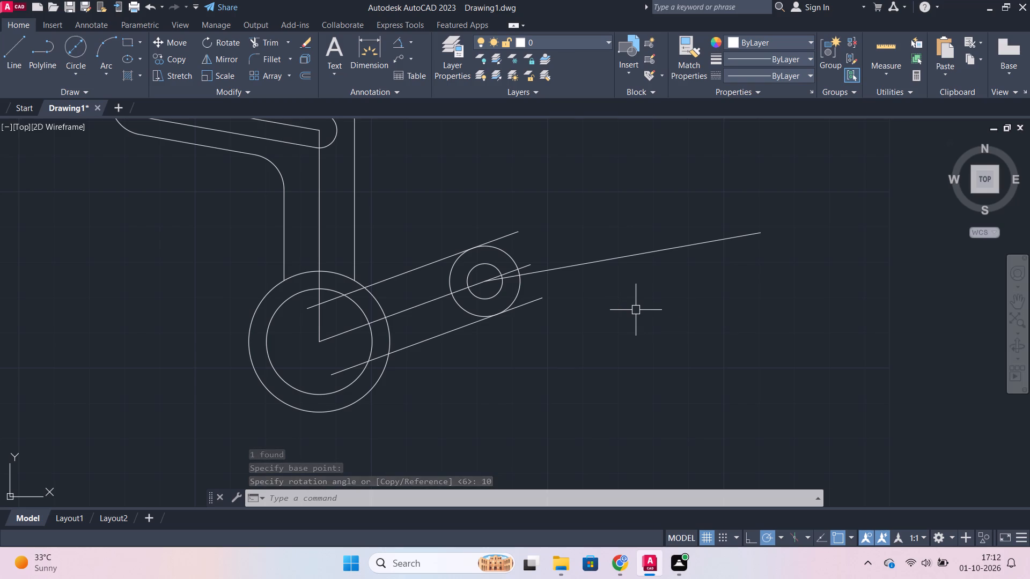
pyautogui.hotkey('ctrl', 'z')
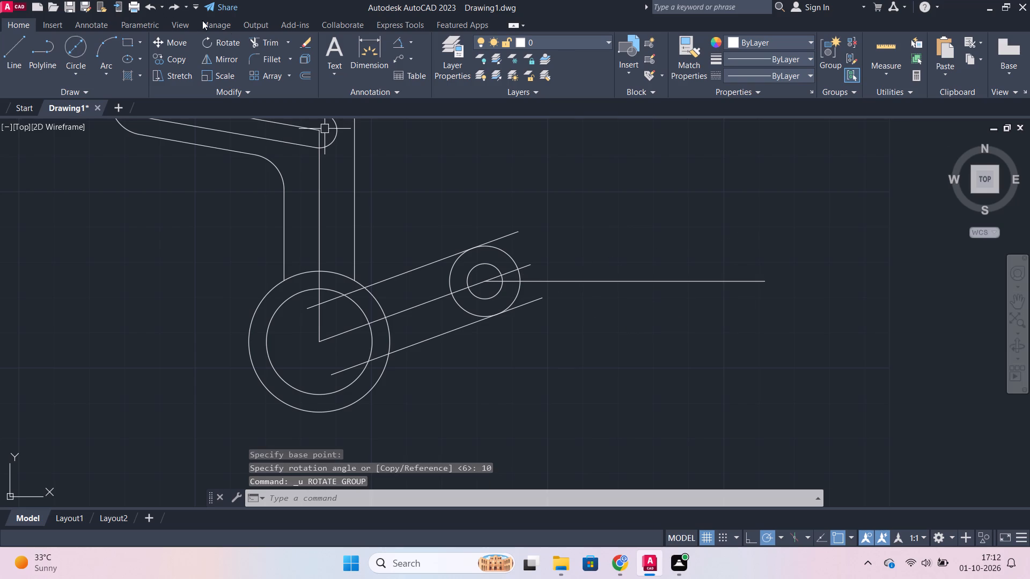
# Rotate the horizontal line by -10° about the centre of the arm's end circles.
pyautogui.click(225, 42)
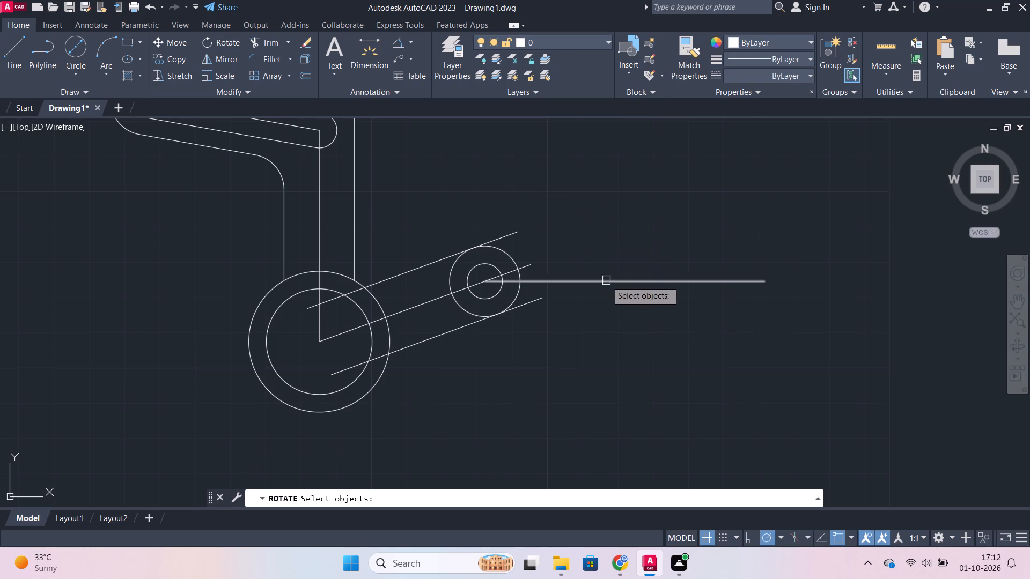
pyautogui.click(606, 280)
pyautogui.press('Return')
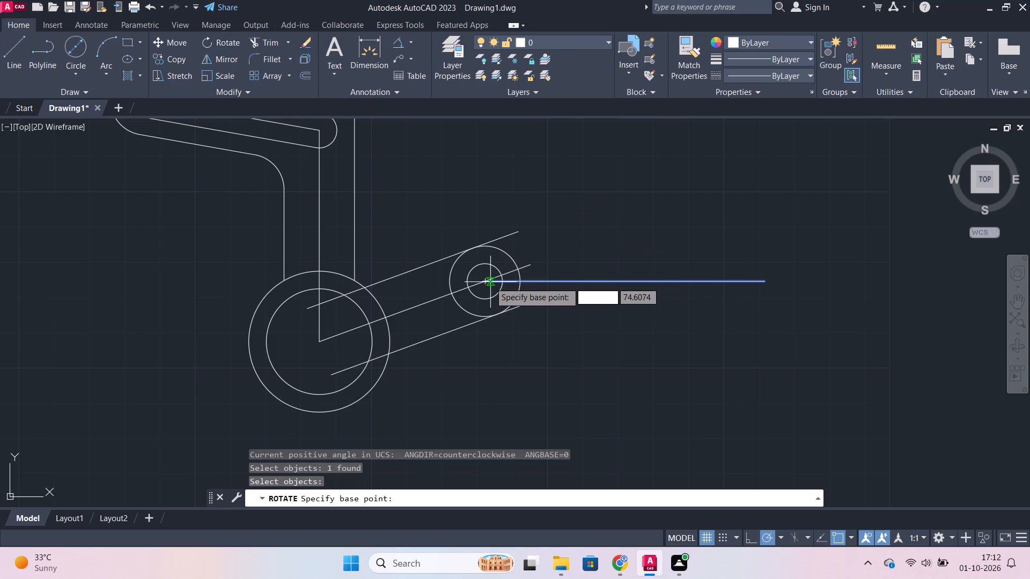
pyautogui.click(485, 280)
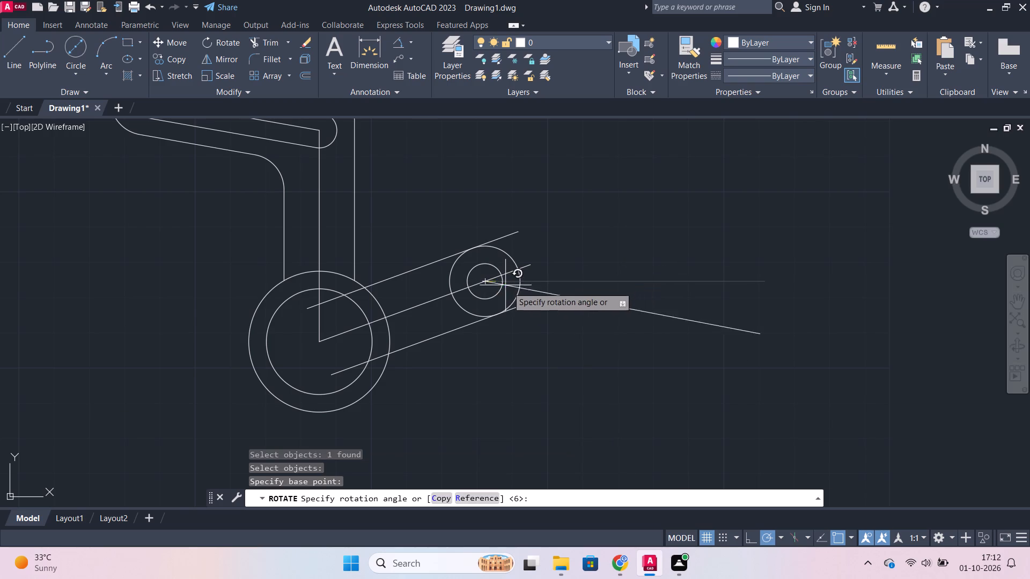
pyautogui.write('-10')
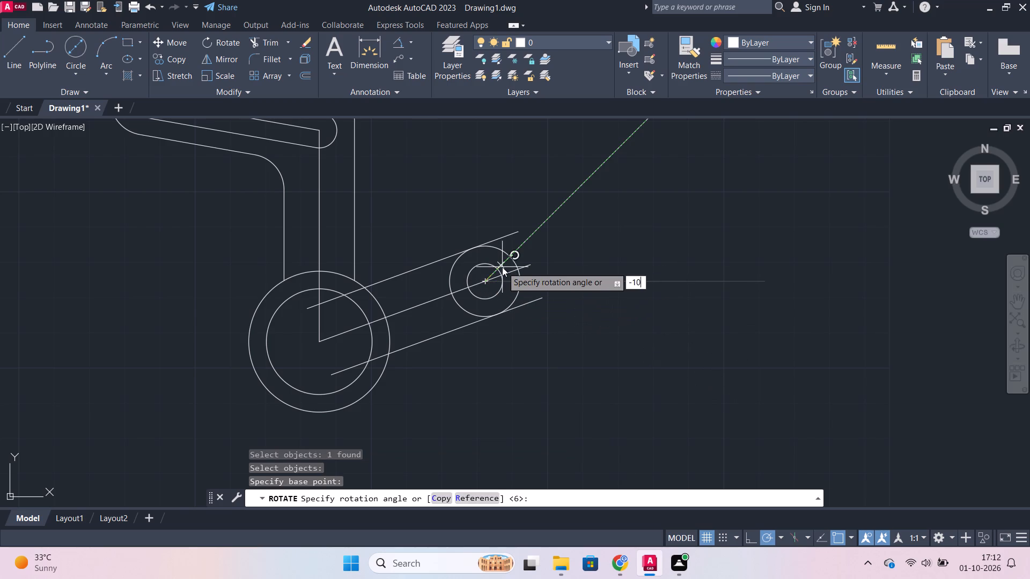
pyautogui.press('Return')
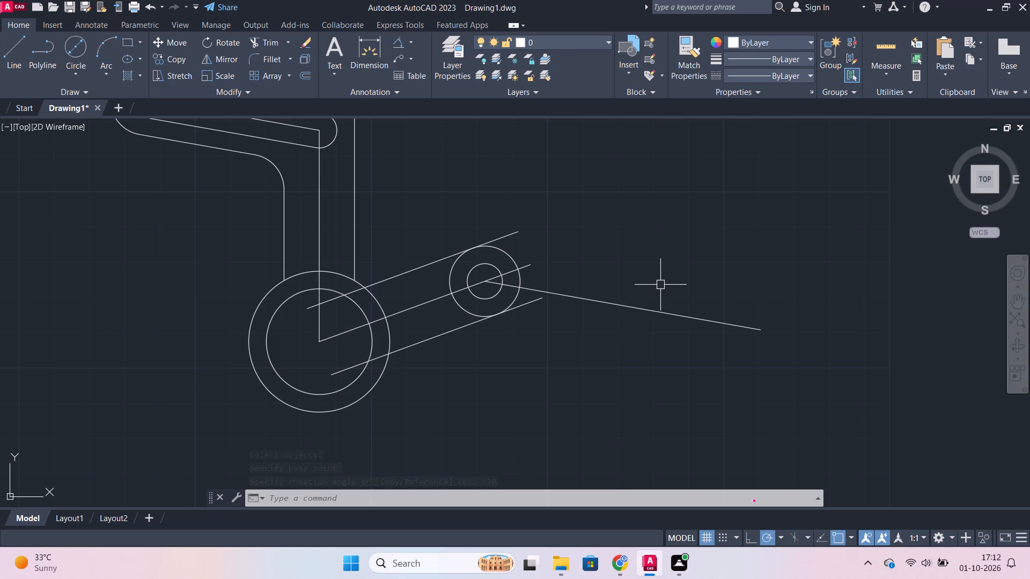
# Copy both of the arm's end circles from their centre 50 units outward along the rotated line.
pyautogui.scroll(1, 594, 241)
pyautogui.scroll(-1, 622, 261)
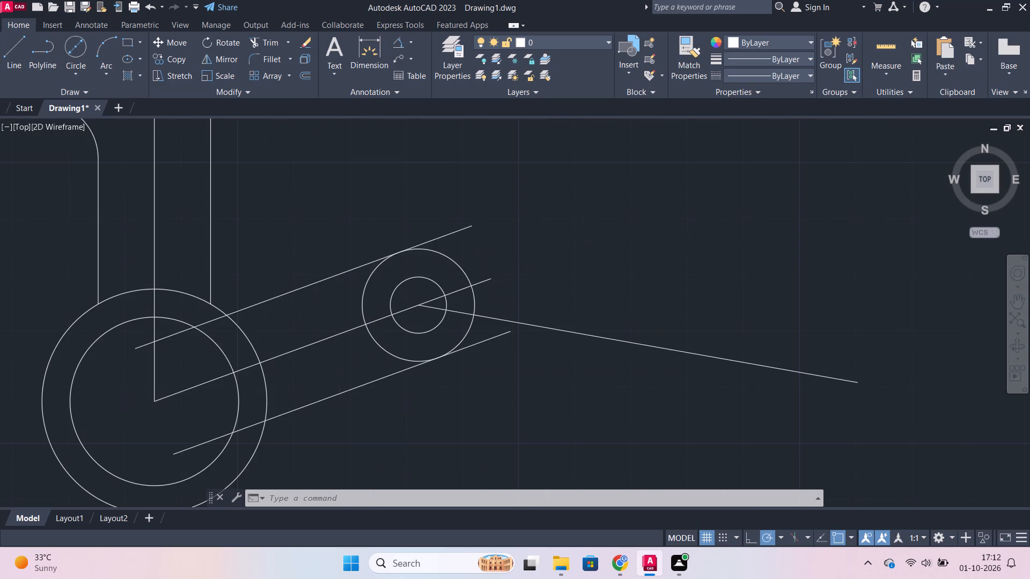
pyautogui.press('Escape')
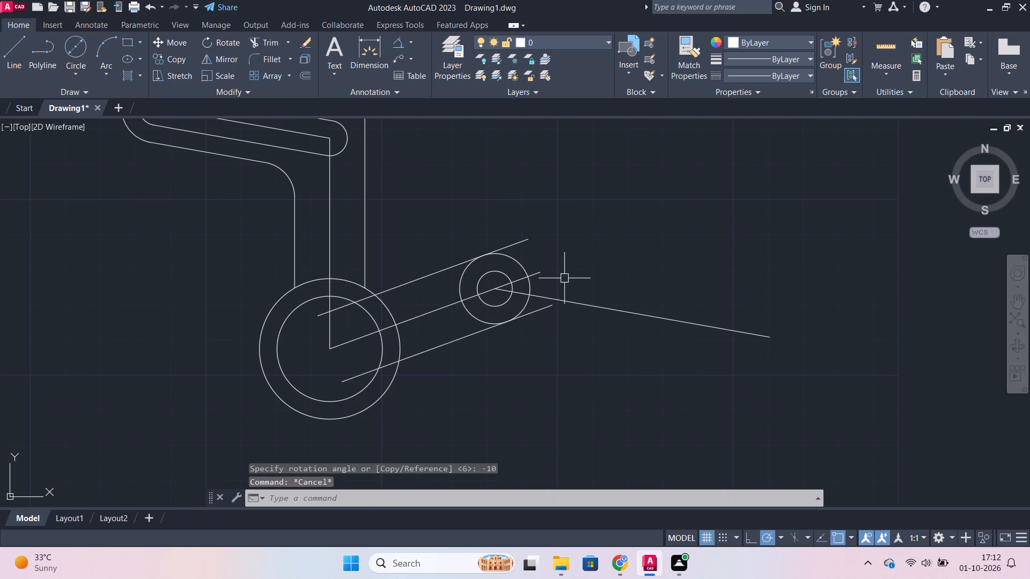
pyautogui.click(525, 264)
pyautogui.click(505, 277)
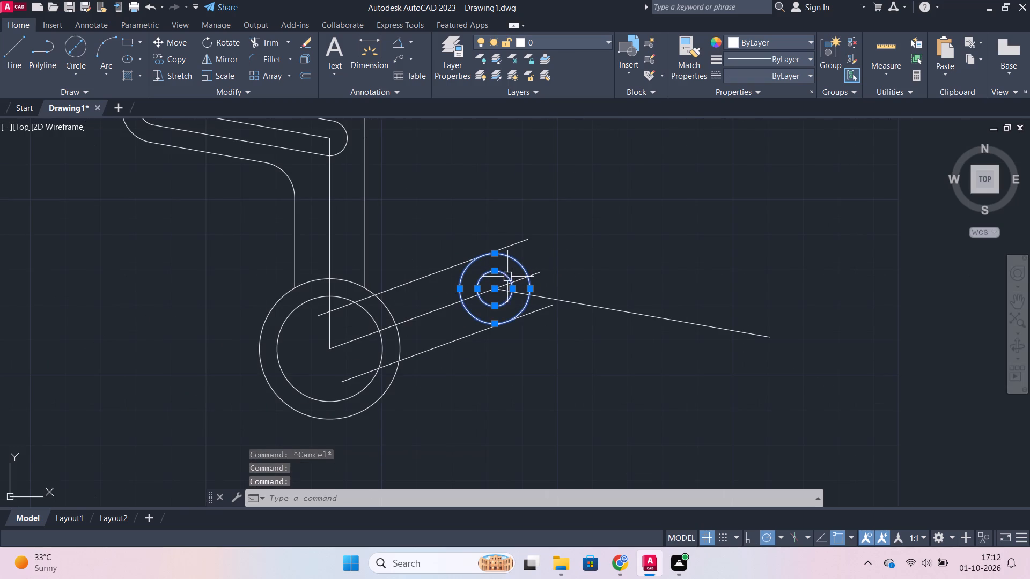
pyautogui.write('co')
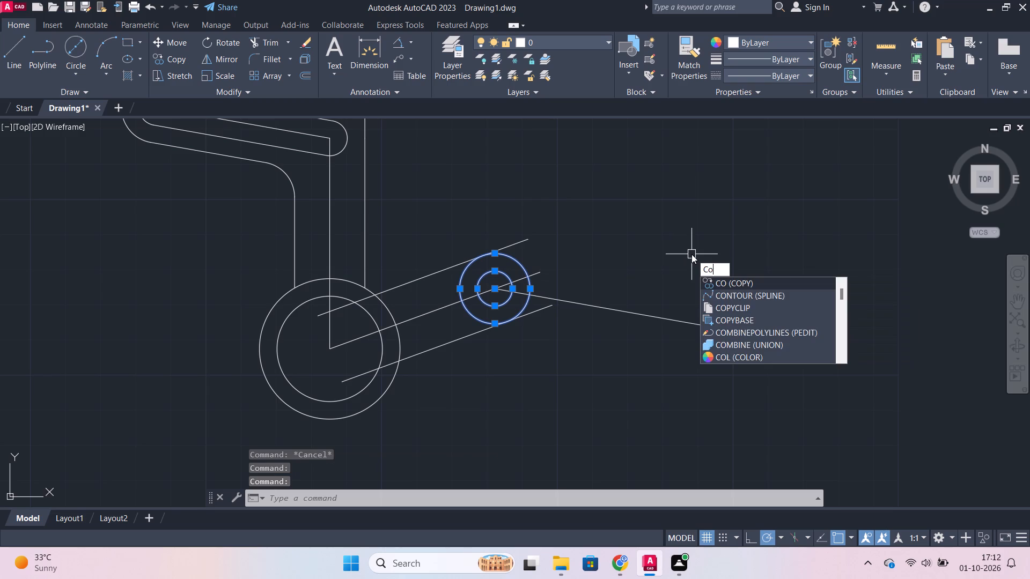
pyautogui.press('Return')
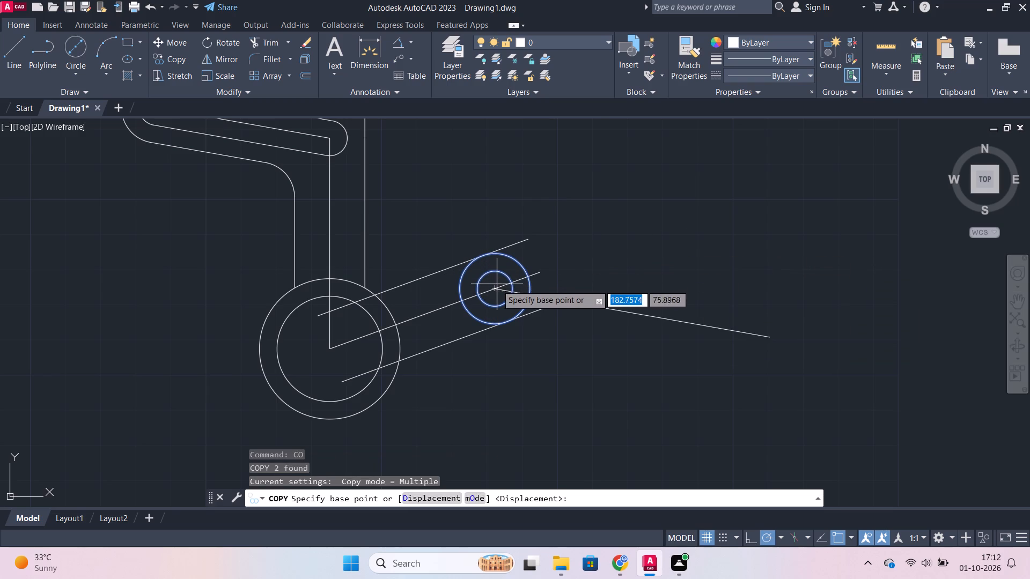
pyautogui.click(496, 287)
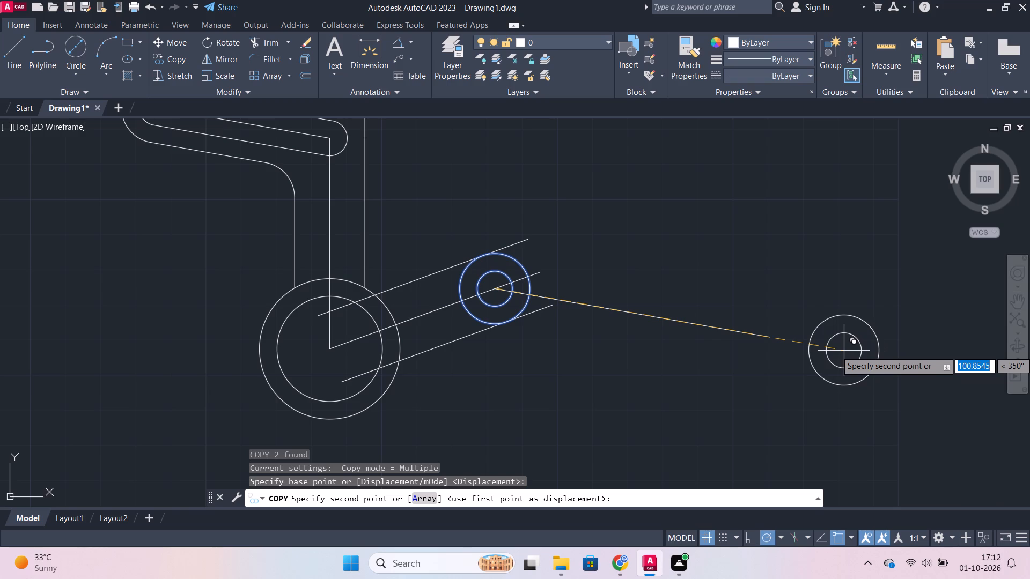
pyautogui.write('50')
pyautogui.press('Return')
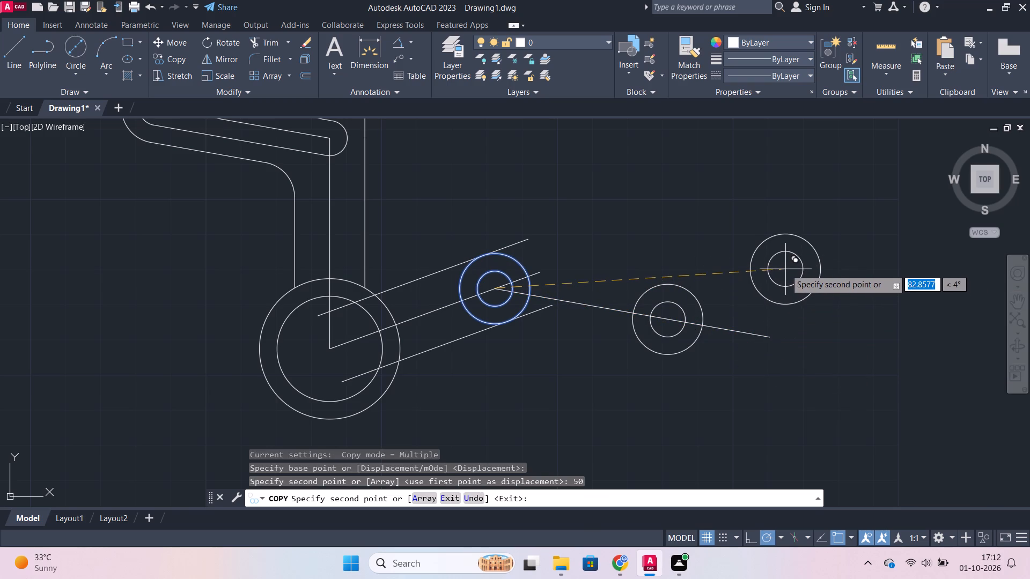
pyautogui.press('Escape')
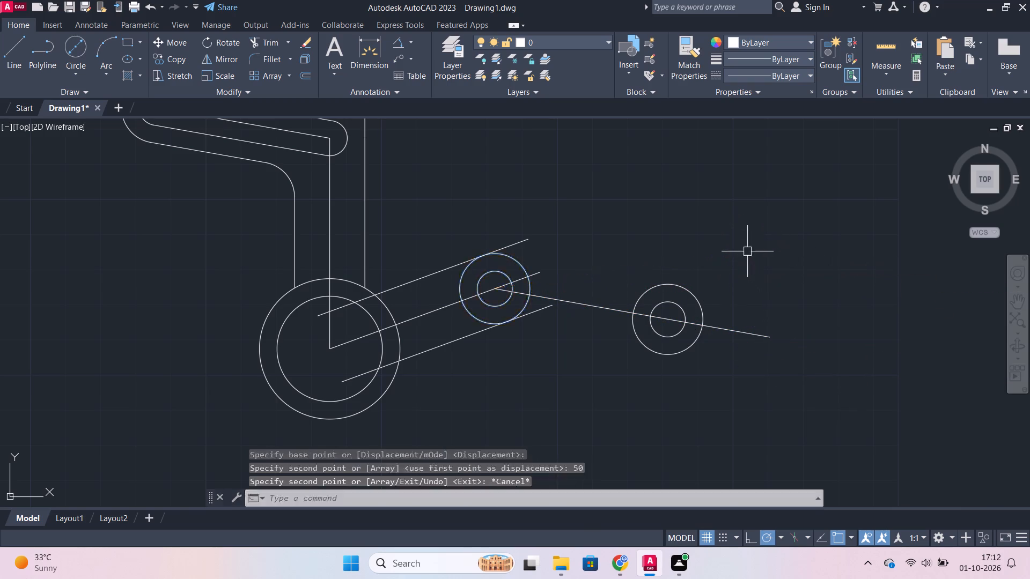
# Offset the downward-sloping 10° line 20 units upward.
pyautogui.moveTo(579, 258); pyautogui.dragTo(561, 301, button='middle')
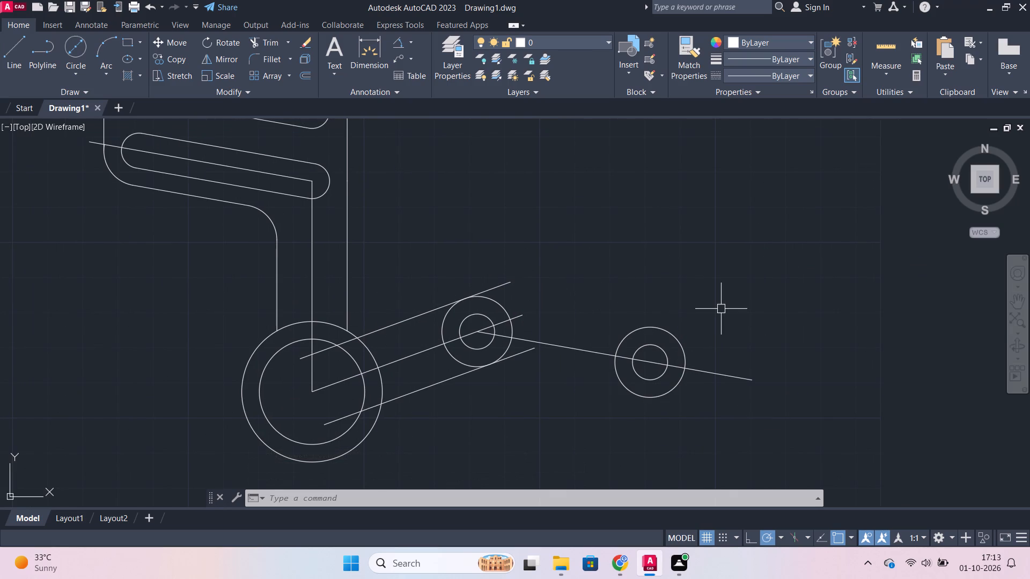
pyautogui.click(583, 349)
pyautogui.press('o')
pyautogui.press('Return')
pyautogui.press('Return')
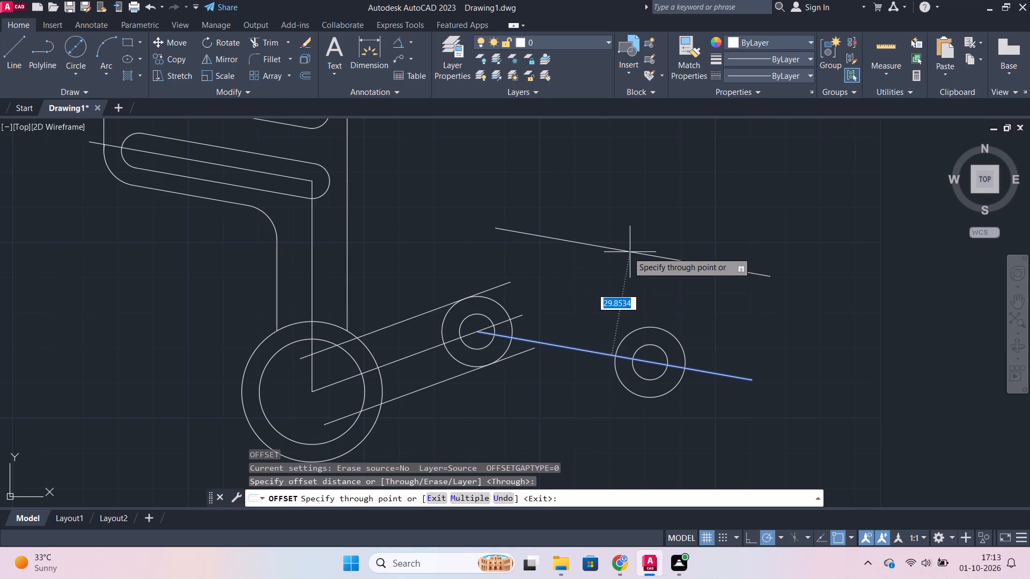
pyautogui.write('20')
pyautogui.press('Return')
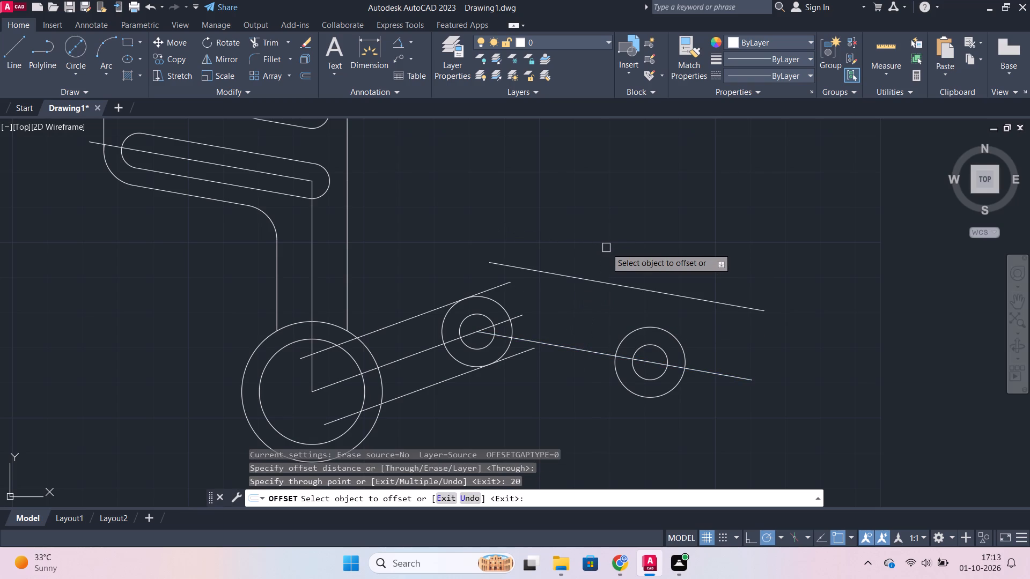
pyautogui.press('Escape')
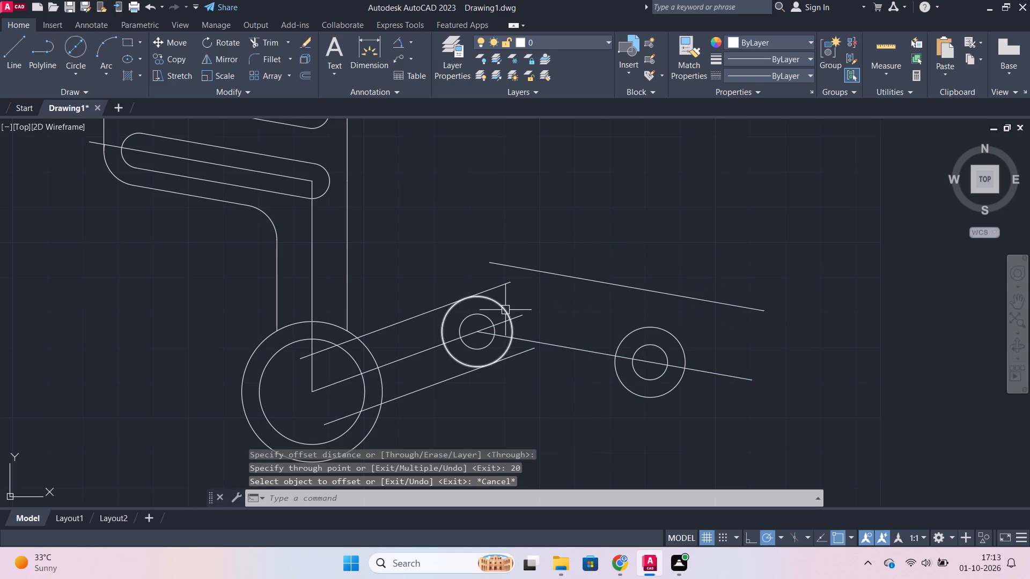
# Copy both of the arm's end circles from their centre to the inner endpoint of the upper parallel line.
pyautogui.click(505, 309)
pyautogui.click(494, 316)
pyautogui.write('co')
pyautogui.press('Return')
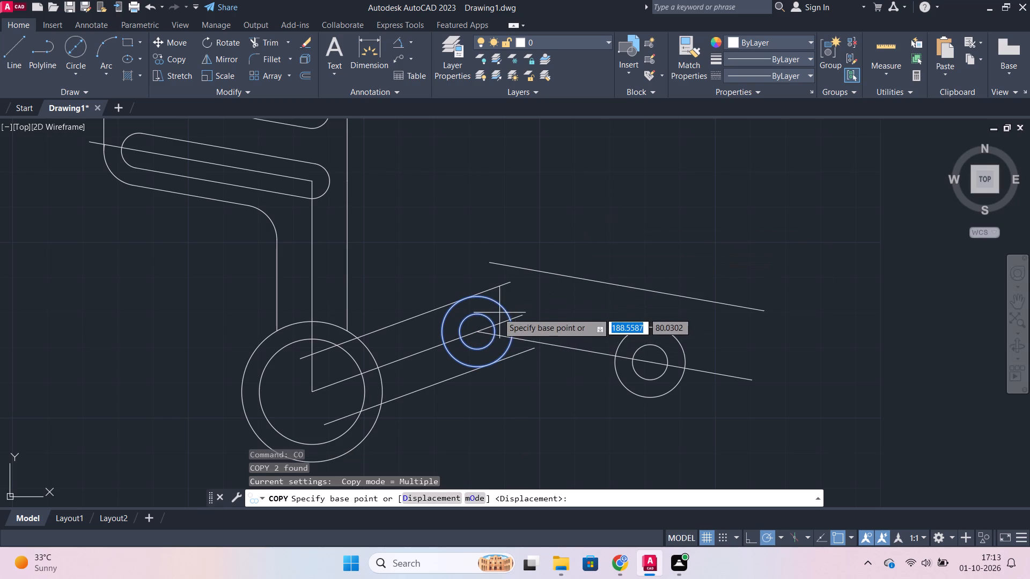
pyautogui.click(478, 330)
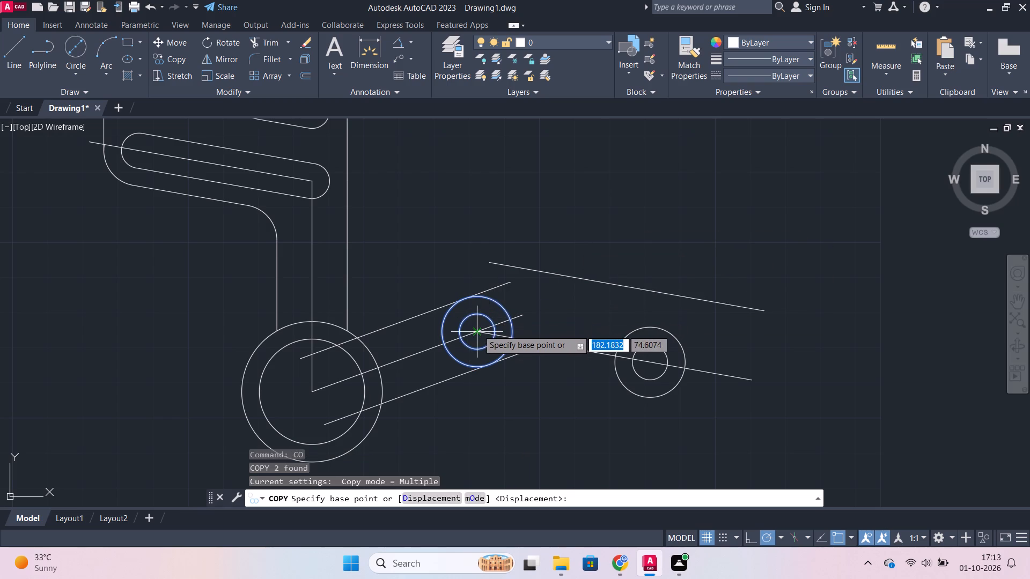
pyautogui.click(492, 260)
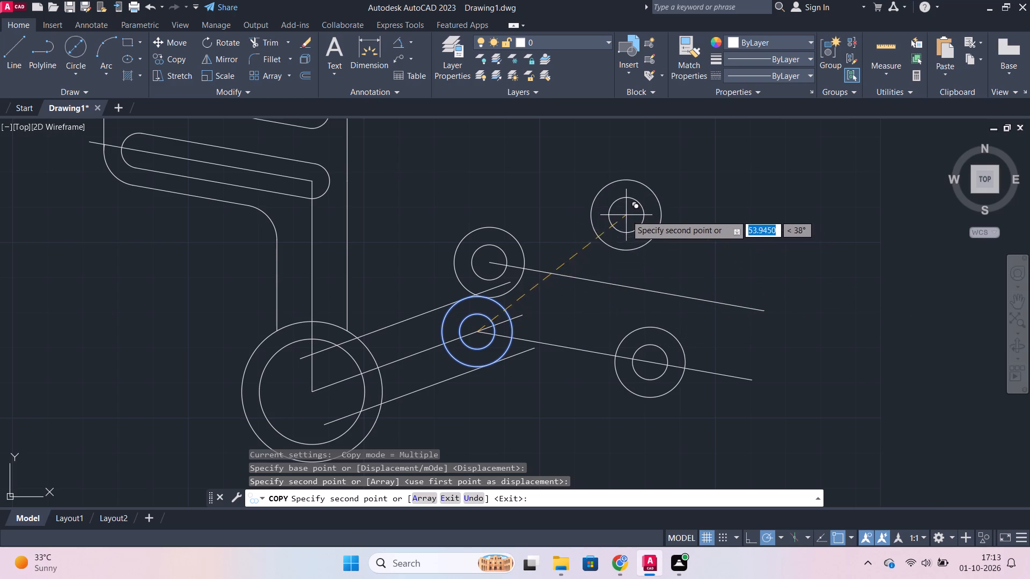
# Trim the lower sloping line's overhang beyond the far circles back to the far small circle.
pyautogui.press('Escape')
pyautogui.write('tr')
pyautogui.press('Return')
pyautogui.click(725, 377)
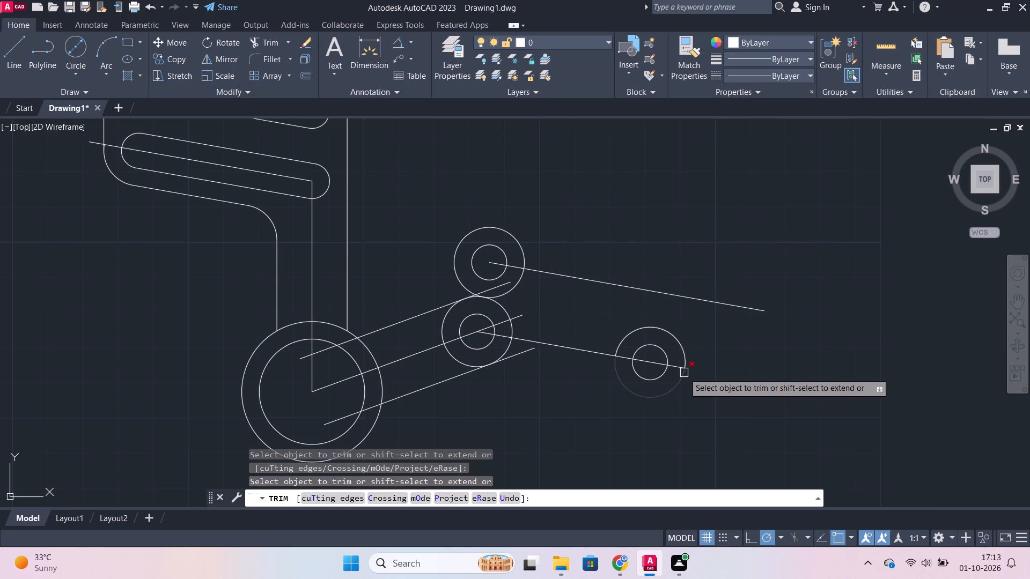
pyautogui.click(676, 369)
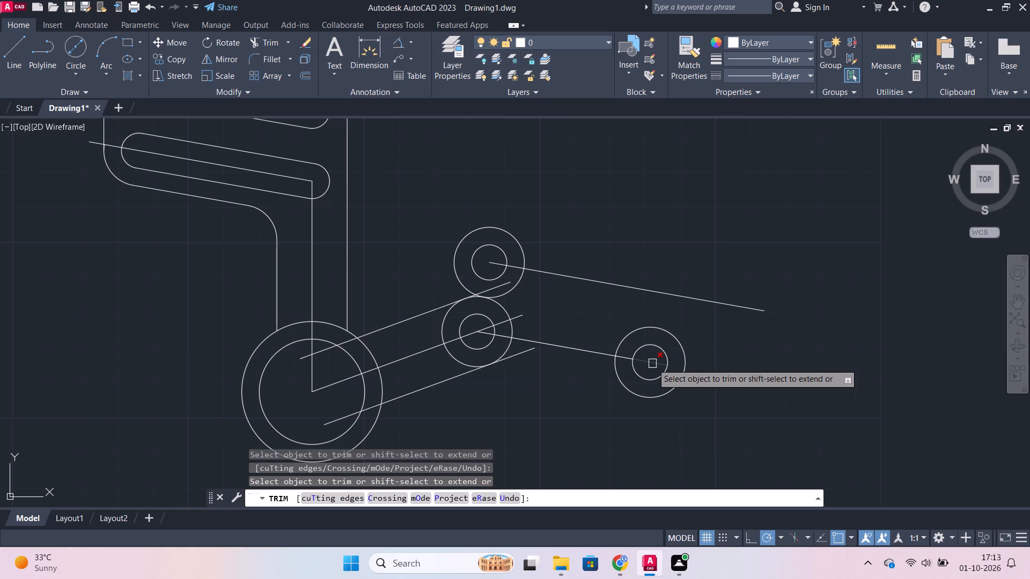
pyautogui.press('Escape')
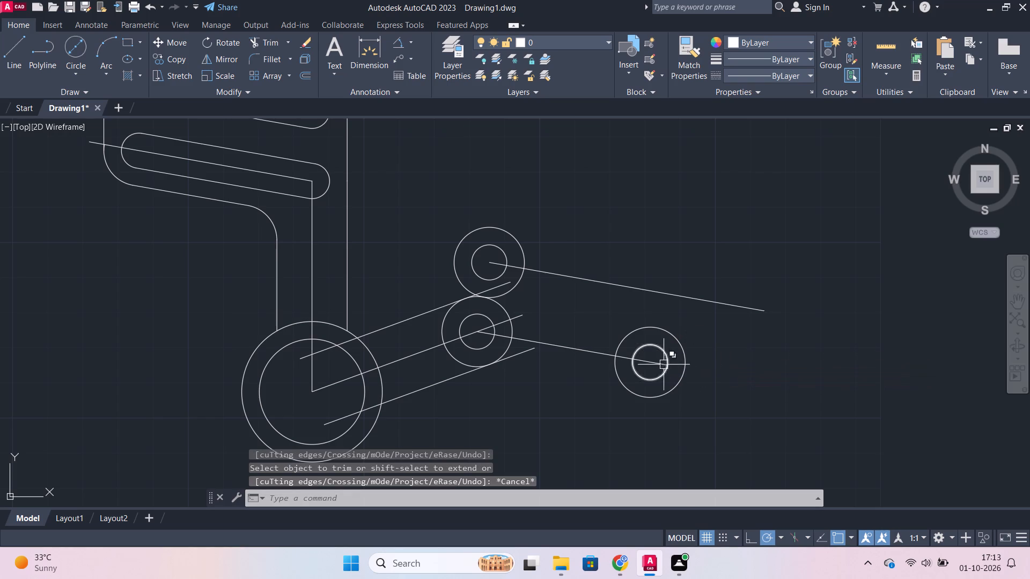
# Replace the trimmed sloping line with a line joining the centres of the arm's end circles and the far circles.
pyautogui.click(660, 363)
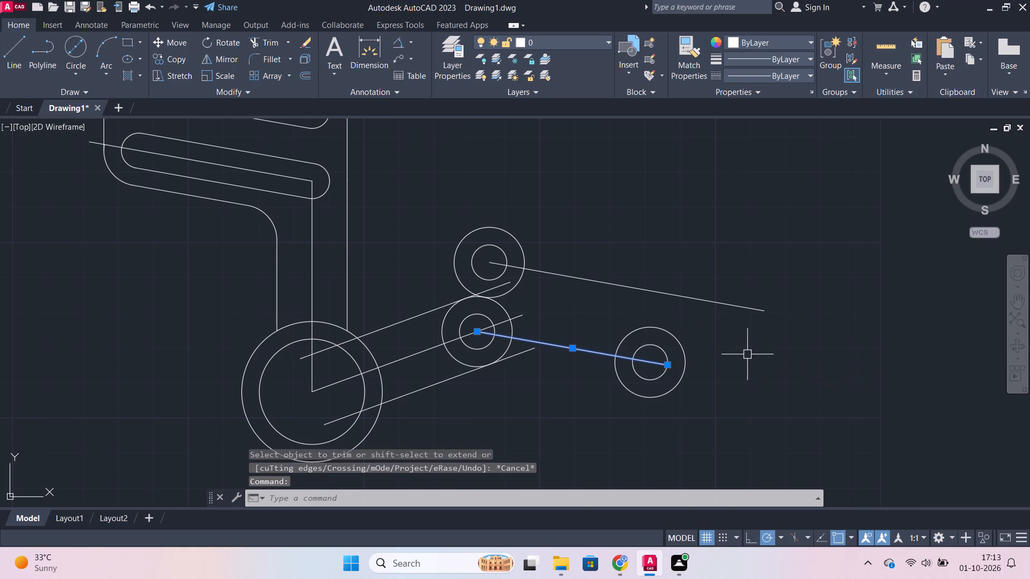
pyautogui.press('e')
pyautogui.press('Return')
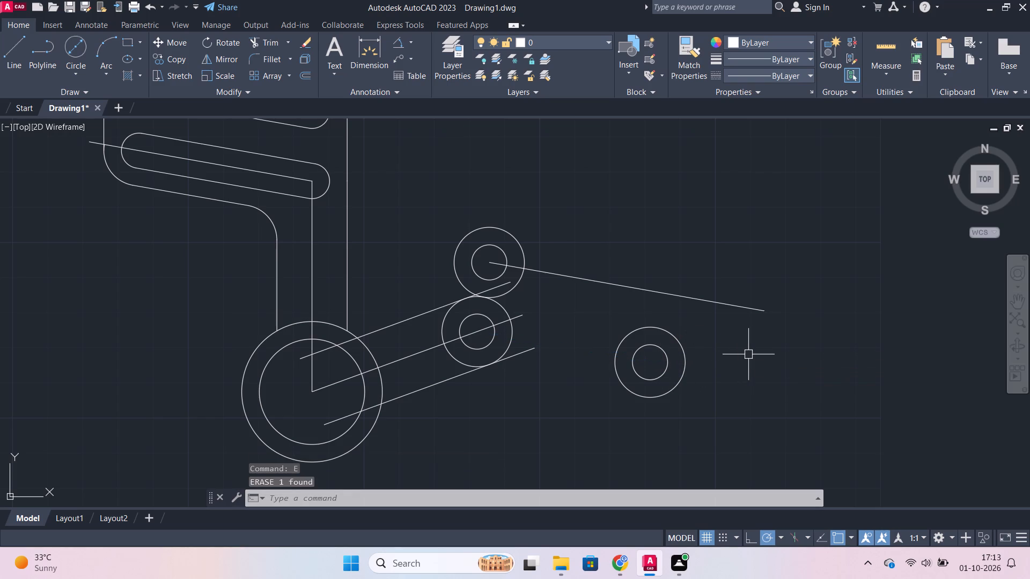
pyautogui.click(7, 48)
pyautogui.press('Escape')
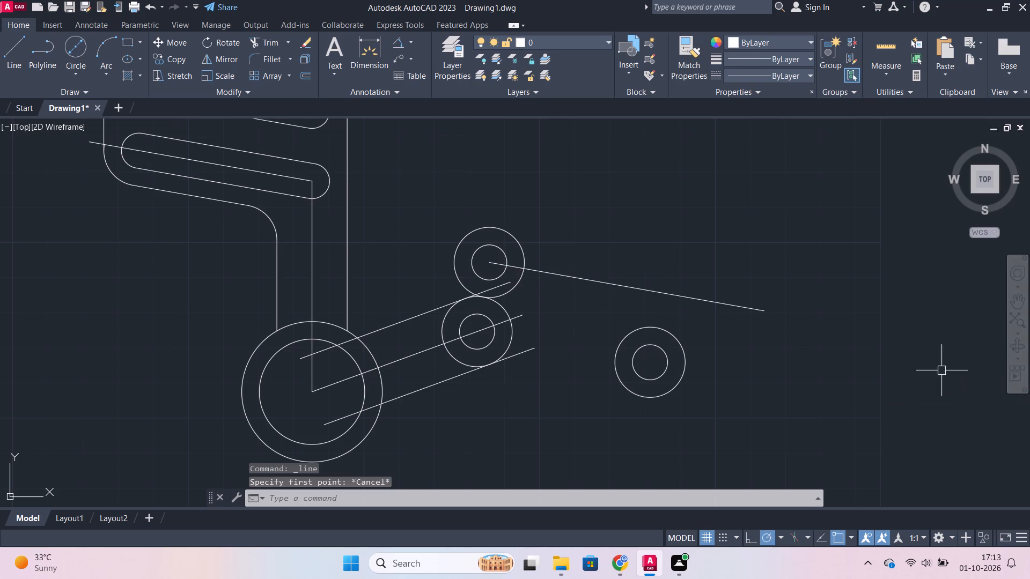
pyautogui.click(17, 42)
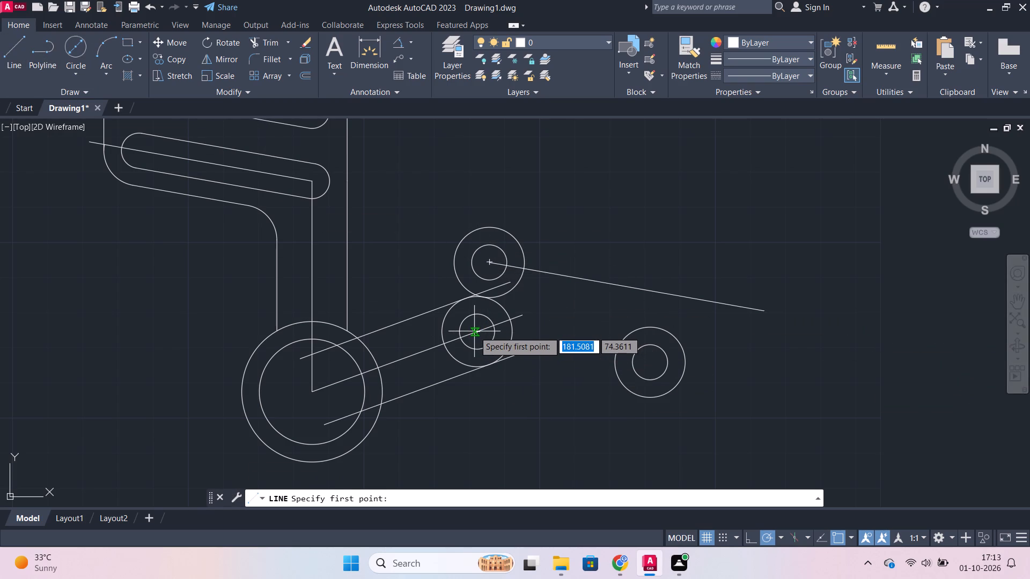
pyautogui.click(476, 331)
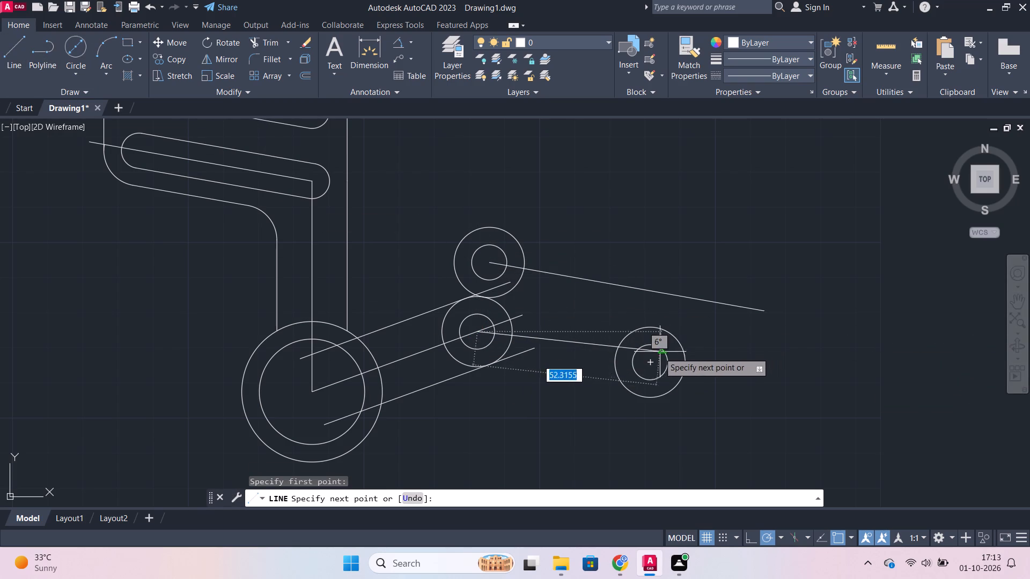
pyautogui.click(652, 360)
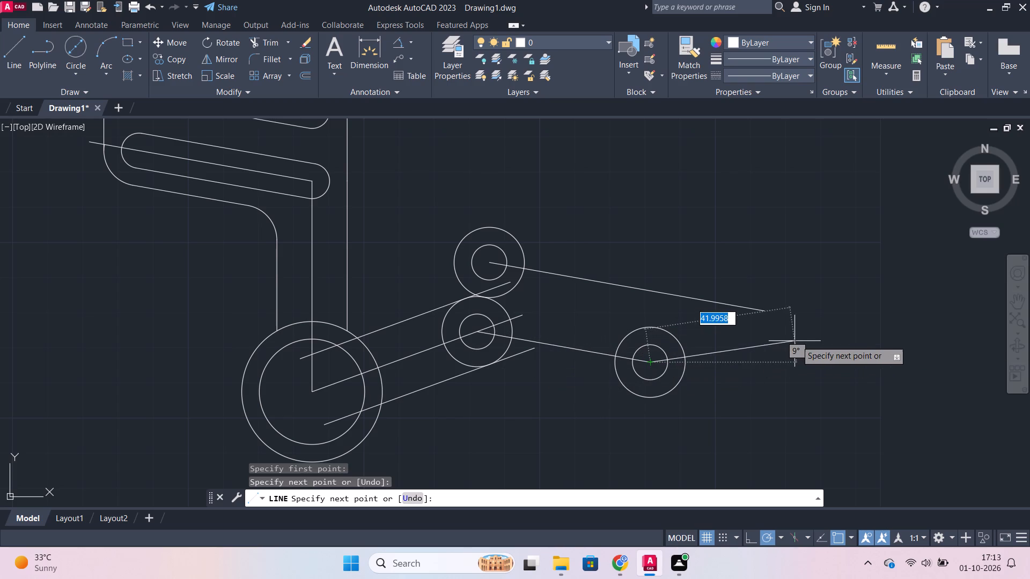
pyautogui.press('Escape')
# Replace the long upper parallel line with a 20-unit upward offset of the new centre-to-centre line.
pyautogui.click(693, 300)
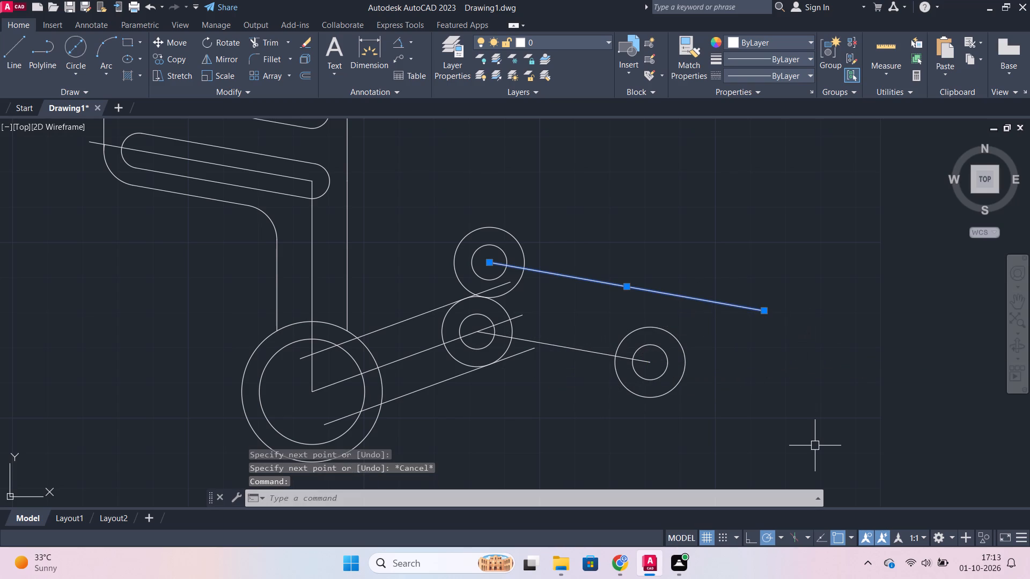
pyautogui.press('e')
pyautogui.press('Return')
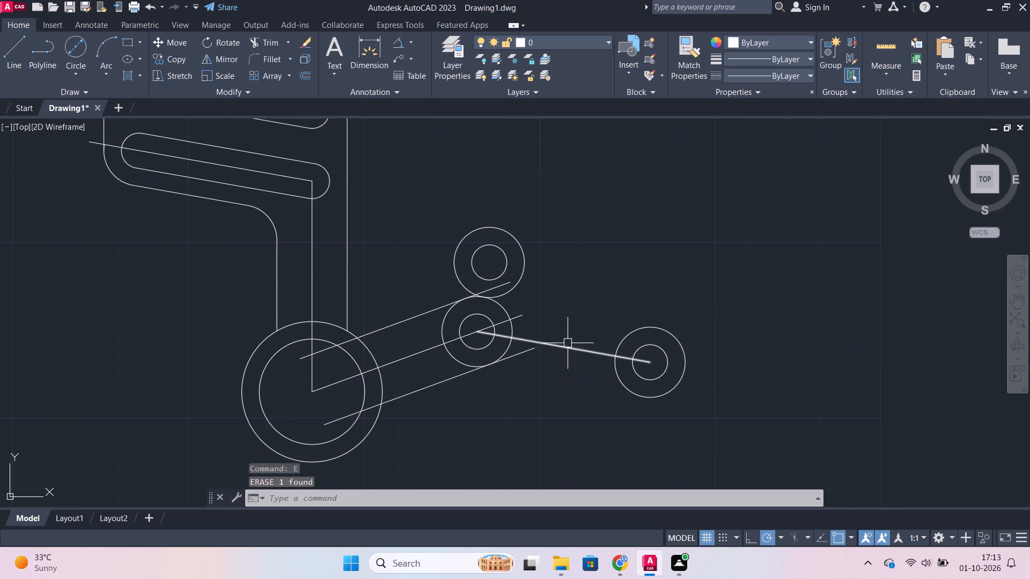
pyautogui.click(568, 347)
pyautogui.press('o')
pyautogui.press('Return')
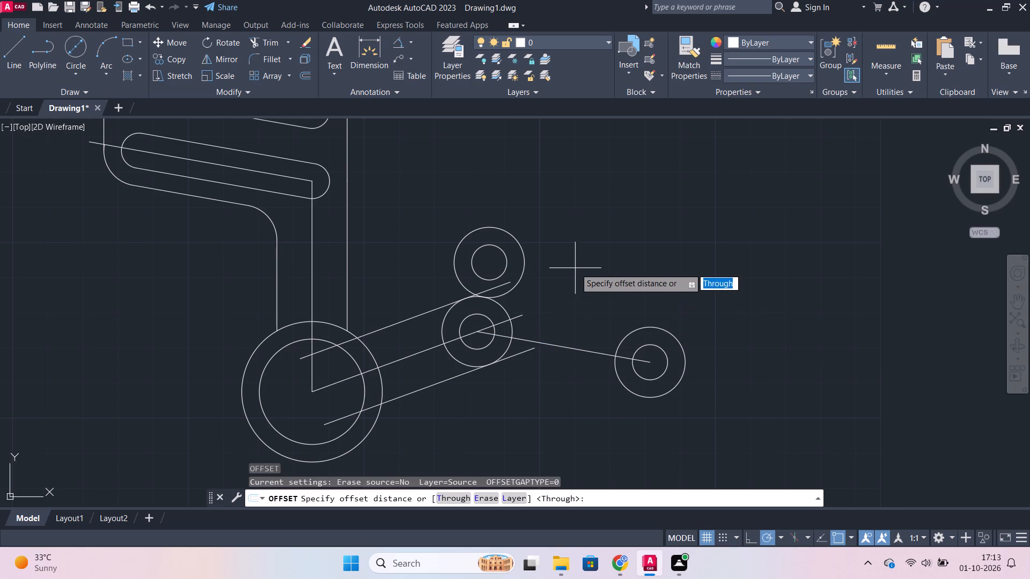
pyautogui.press('Return')
pyautogui.write('20')
pyautogui.press('Return')
pyautogui.press('Escape')
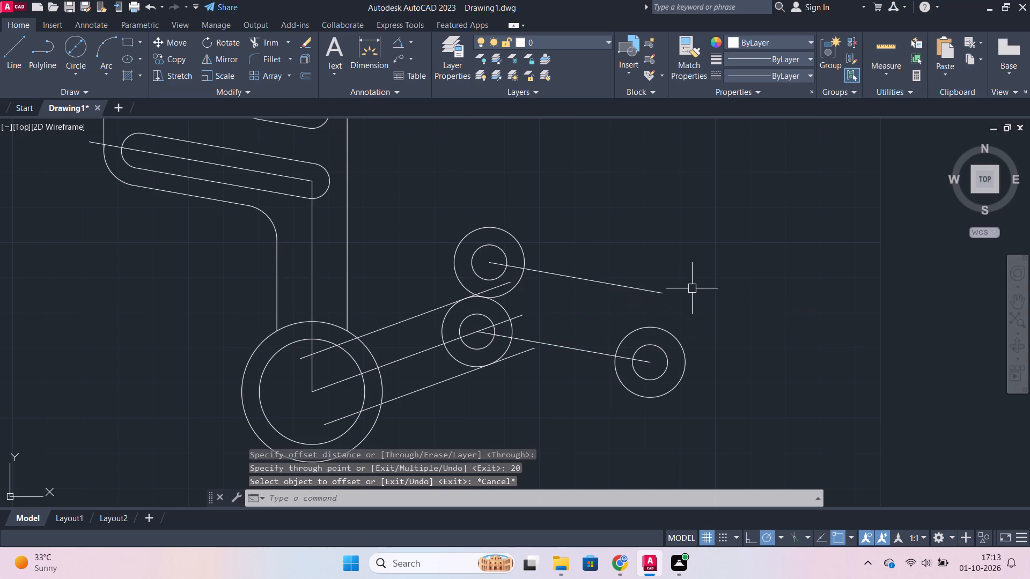
# Copy both far circles of the lower pair from their centre to the outer endpoint of the upper parallel line.
pyautogui.click(680, 331)
pyautogui.click(671, 355)
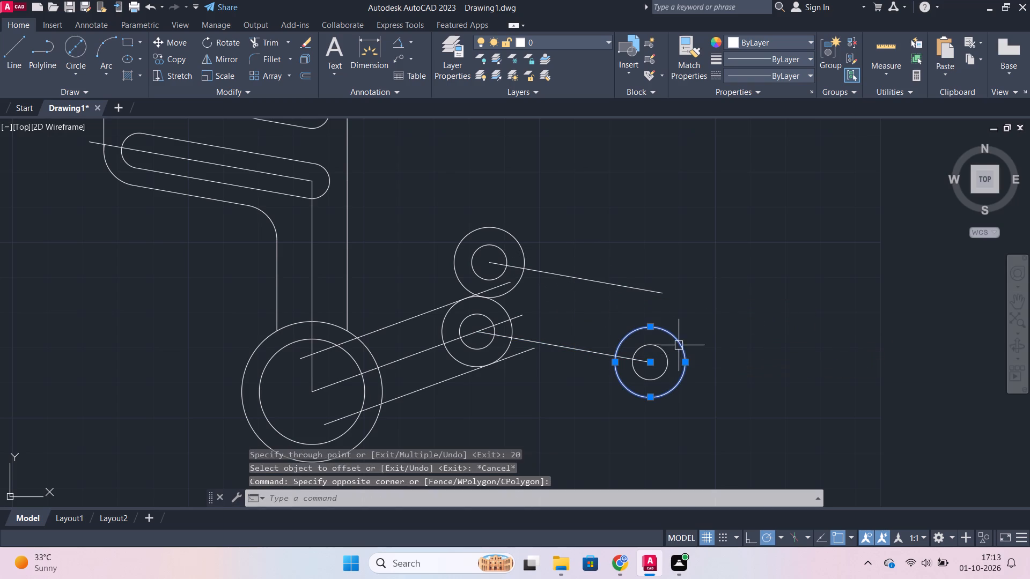
pyautogui.click(667, 356)
pyautogui.write('co')
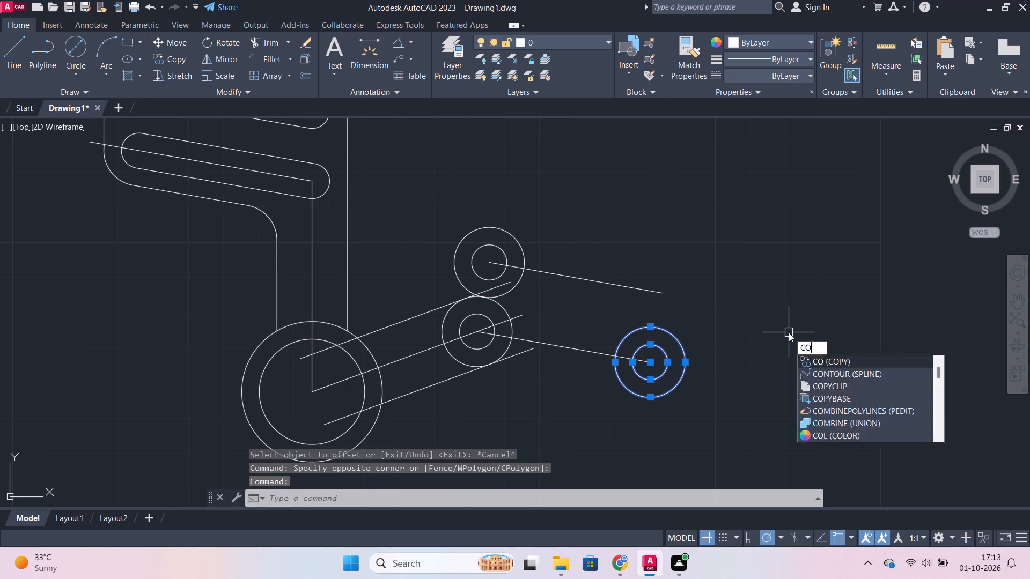
pyautogui.press('Return')
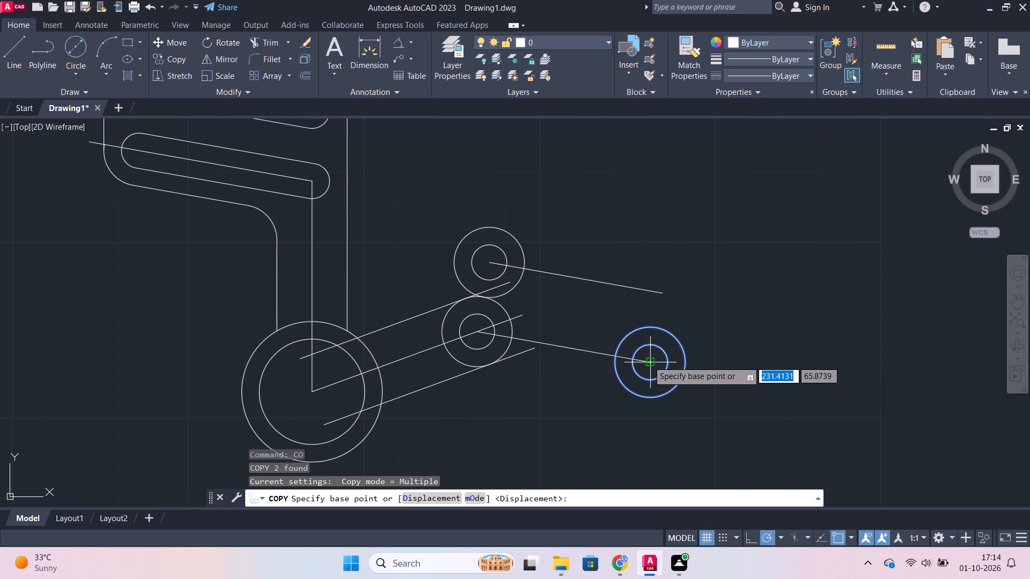
pyautogui.click(648, 361)
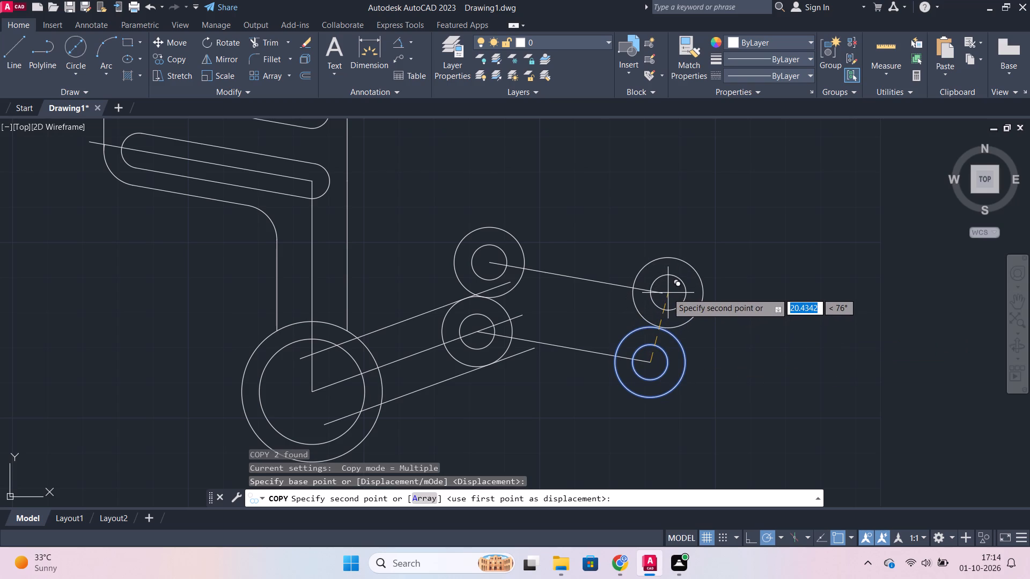
pyautogui.click(660, 292)
pyautogui.press('Escape')
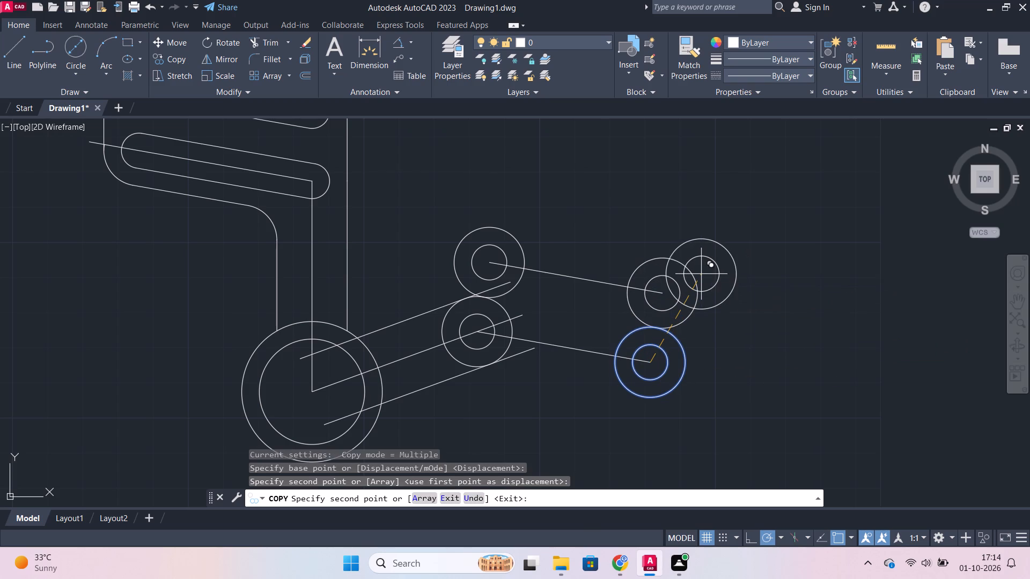
# Draw a line tangent to the upper sides of the two small circles of the upper pair.
pyautogui.press('l')
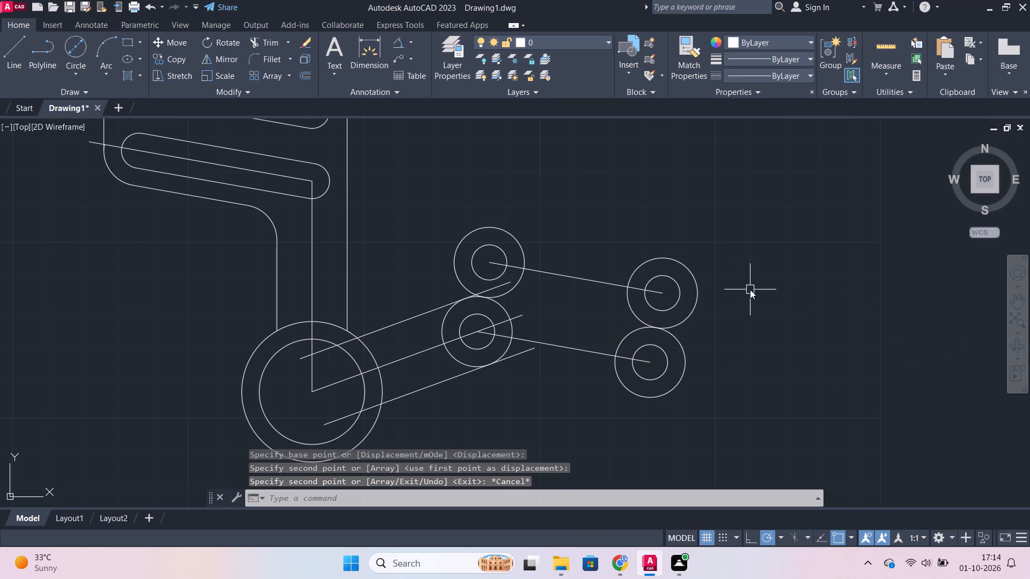
pyautogui.press('Return')
pyautogui.write('tan')
pyautogui.press('Return')
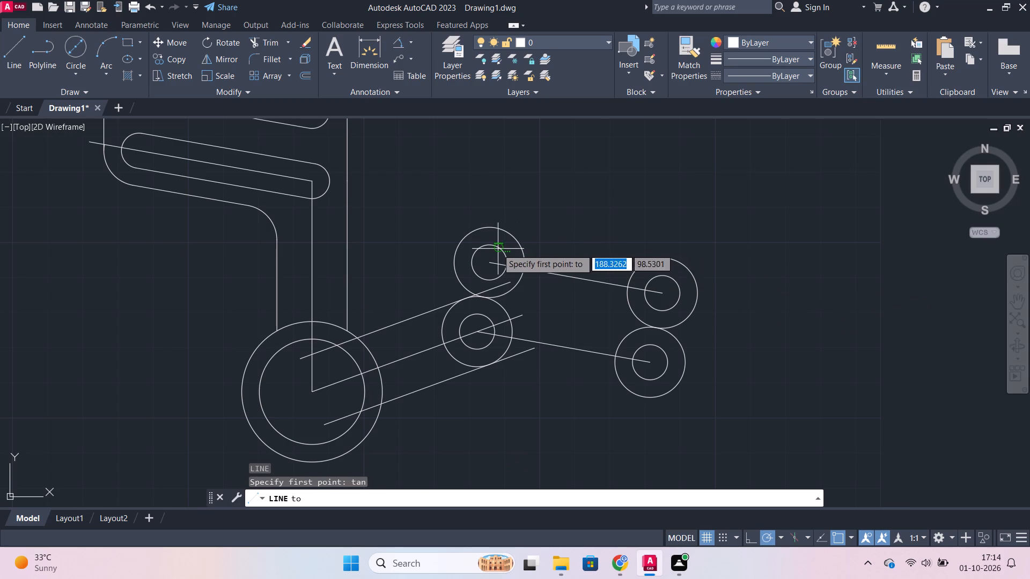
pyautogui.click(492, 247)
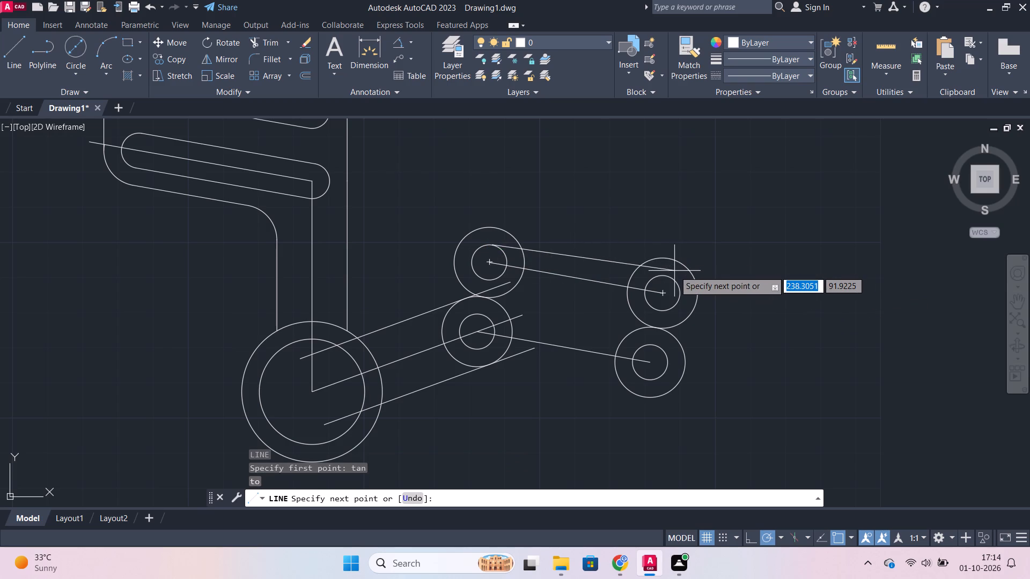
pyautogui.press('t')
pyautogui.write('am')
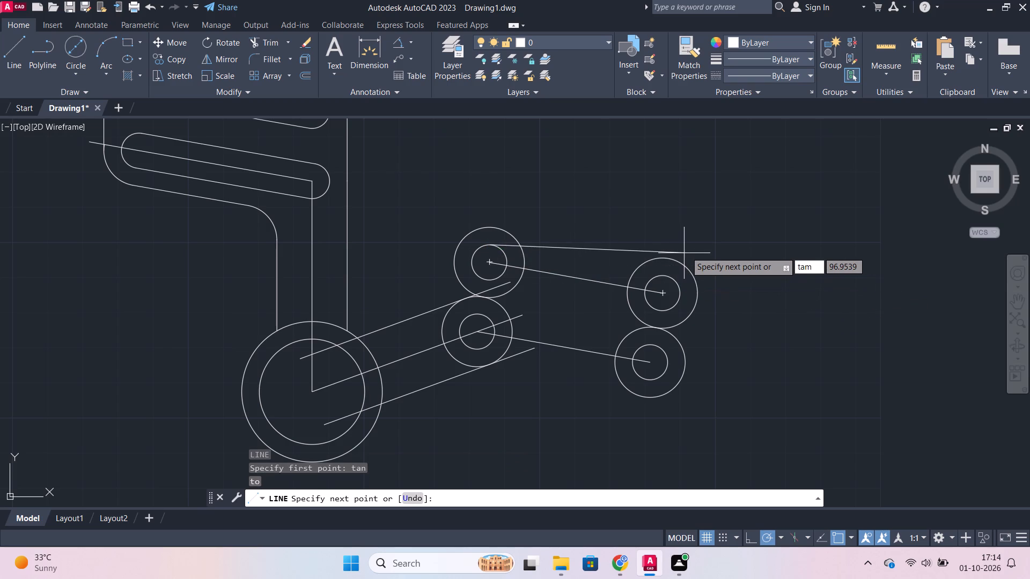
pyautogui.press('BackSpace')
pyautogui.press('n')
pyautogui.press('Return')
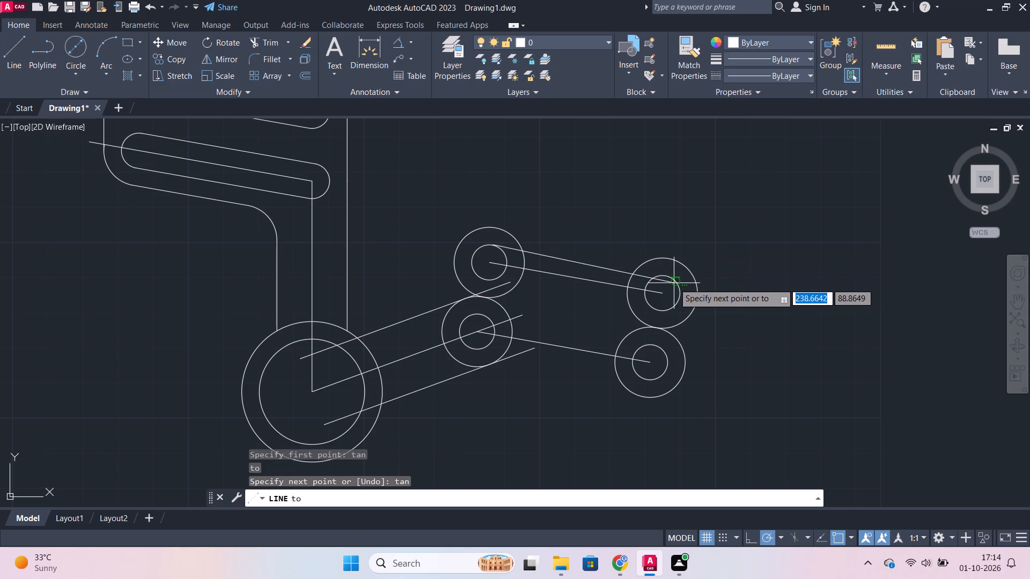
pyautogui.click(667, 280)
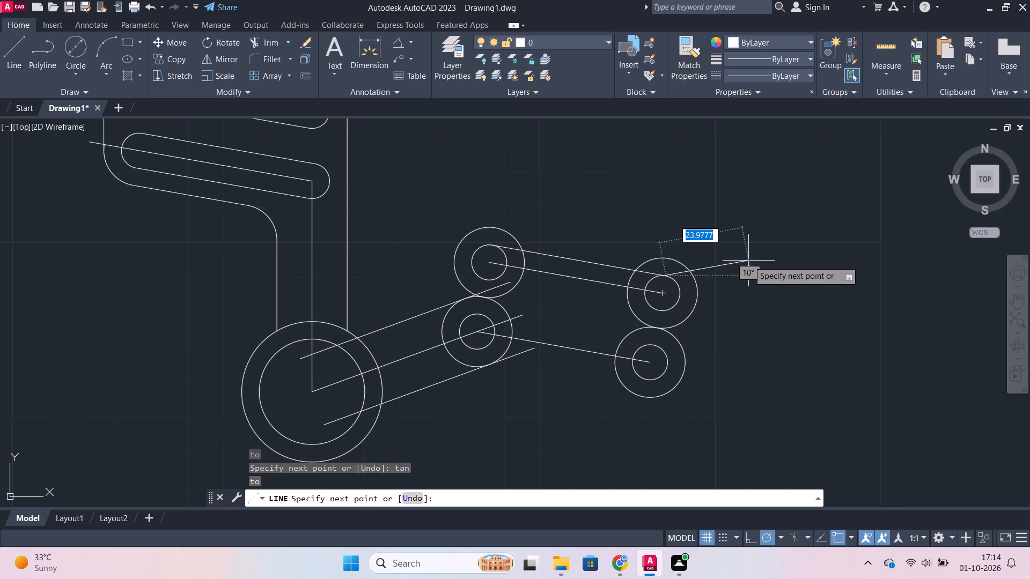
pyautogui.press('Escape')
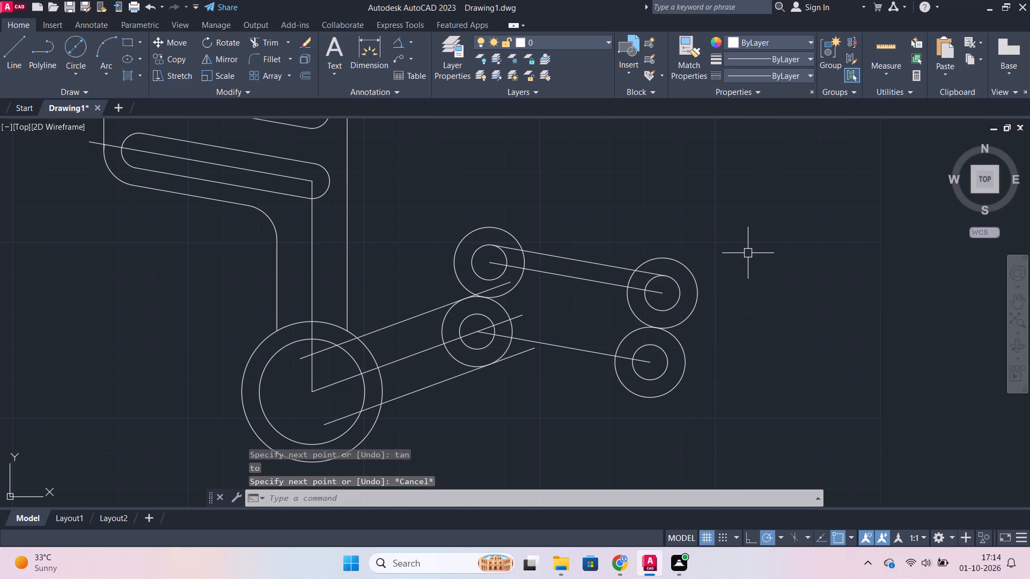
# Draw a line tangent to the lower sides of the two small circles of the upper pair.
pyautogui.press('l')
pyautogui.press('Return')
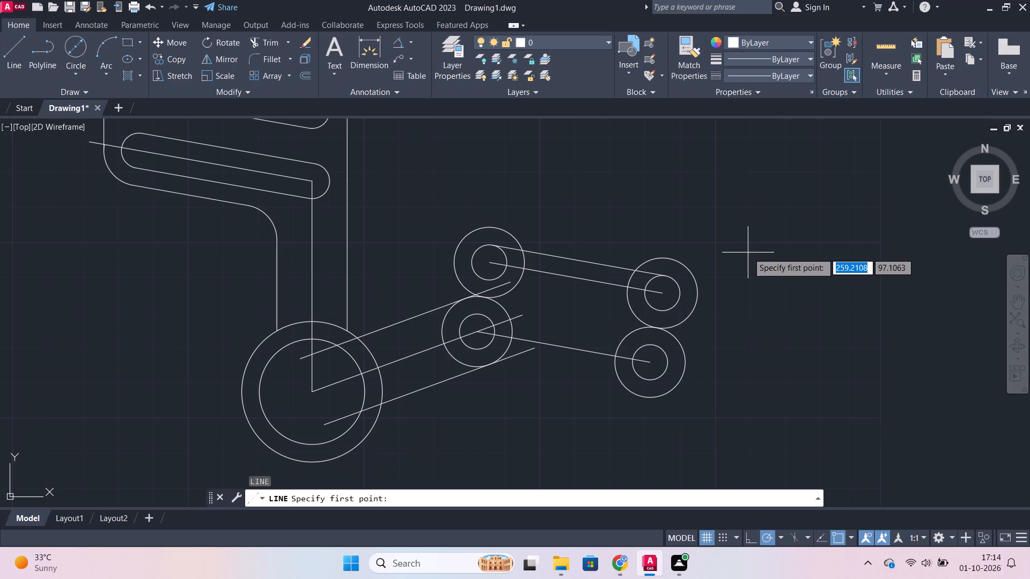
pyautogui.write('tan')
pyautogui.press('Return')
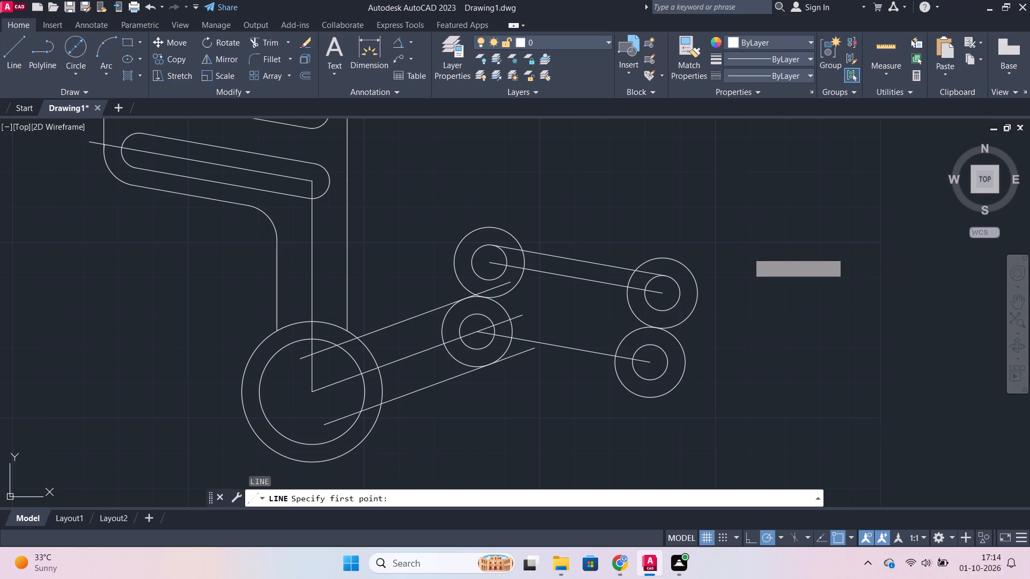
pyautogui.click(483, 277)
pyautogui.write('ta')
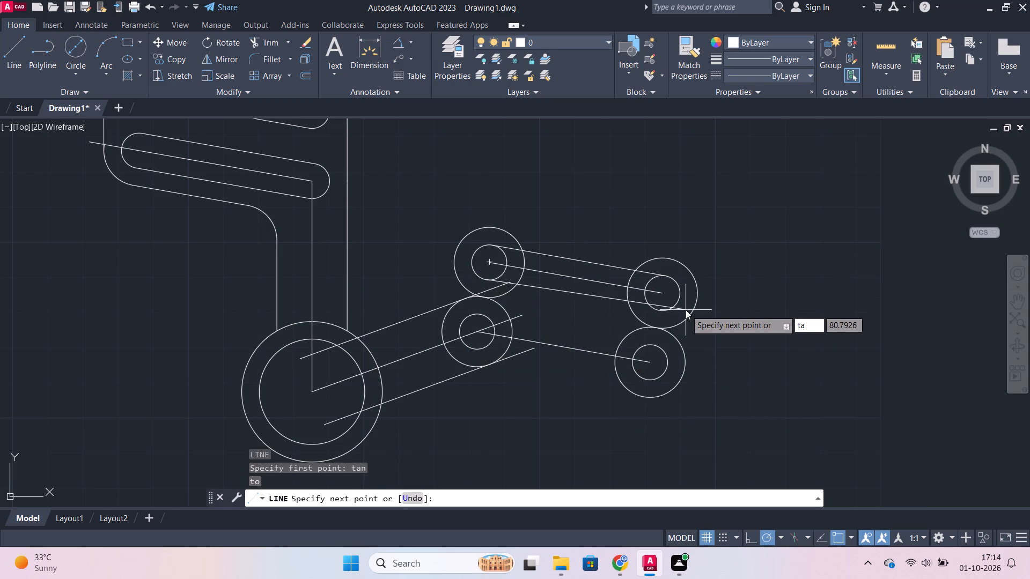
pyautogui.press('n')
pyautogui.press('Return')
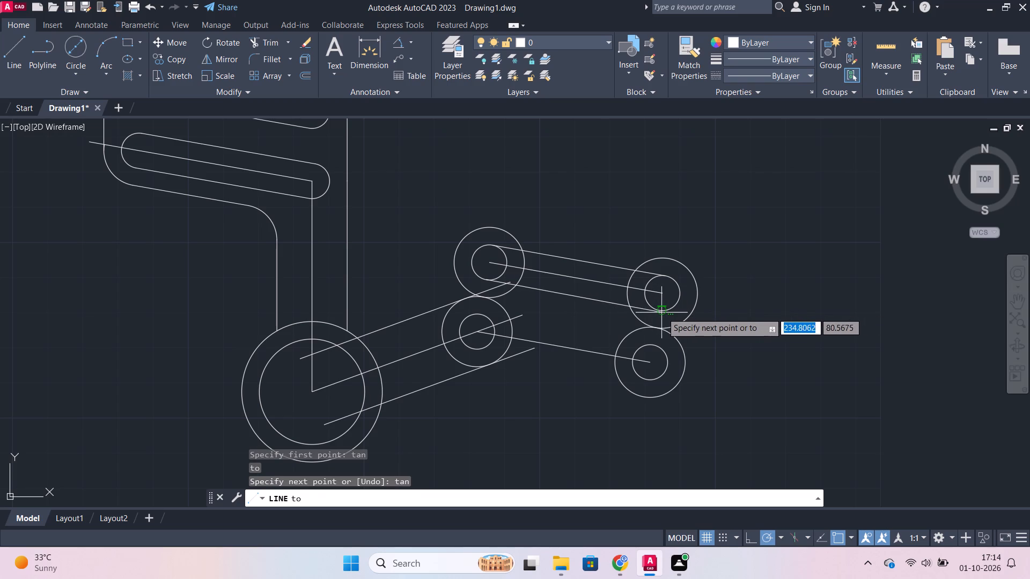
pyautogui.click(662, 312)
pyautogui.press('Escape')
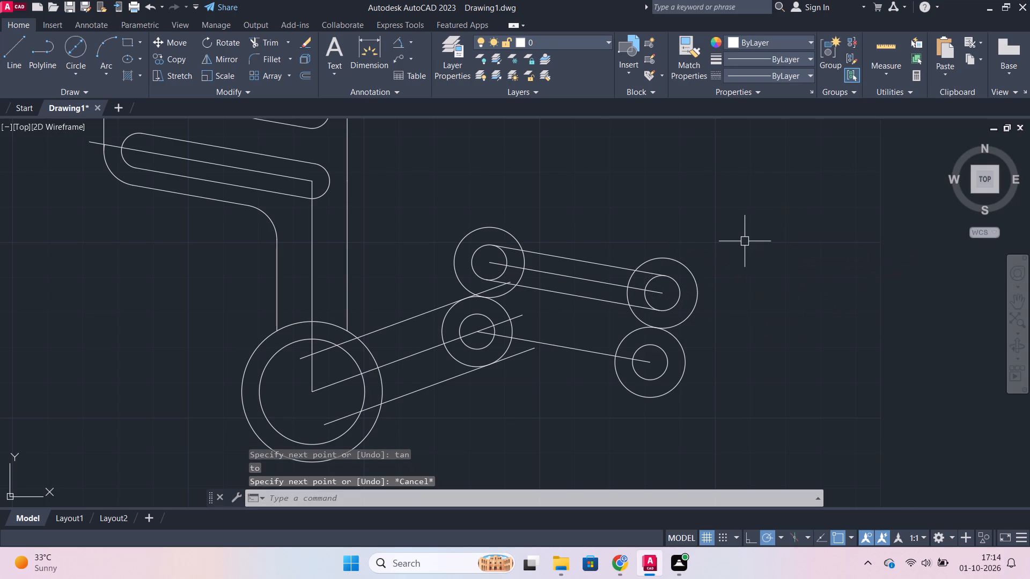
# Draw a line tangent to the upper sides of the two small circles of the lower pair.
pyautogui.press('l')
pyautogui.press('Return')
pyautogui.write('tan')
pyautogui.press('Return')
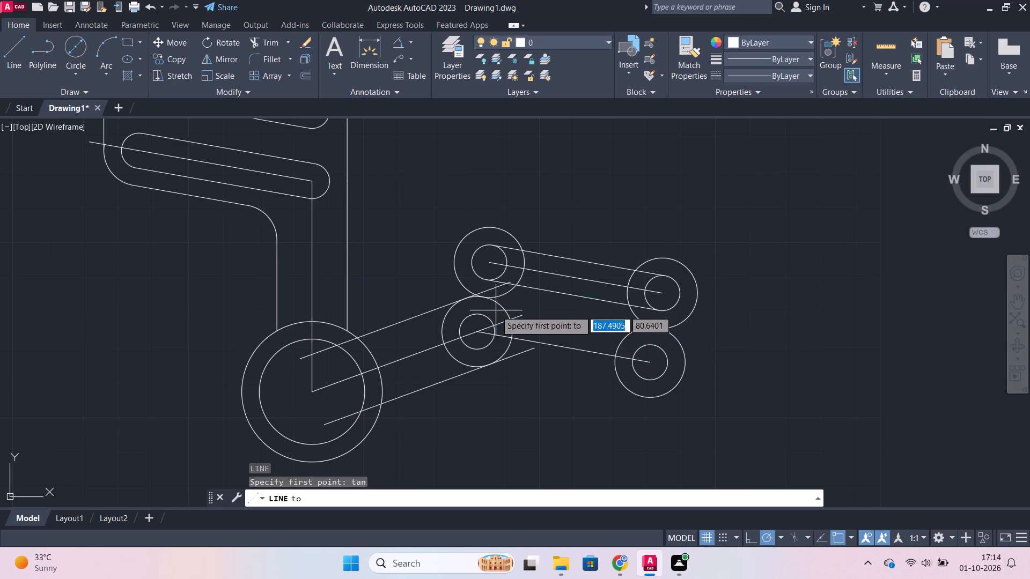
pyautogui.click(480, 315)
pyautogui.press('t')
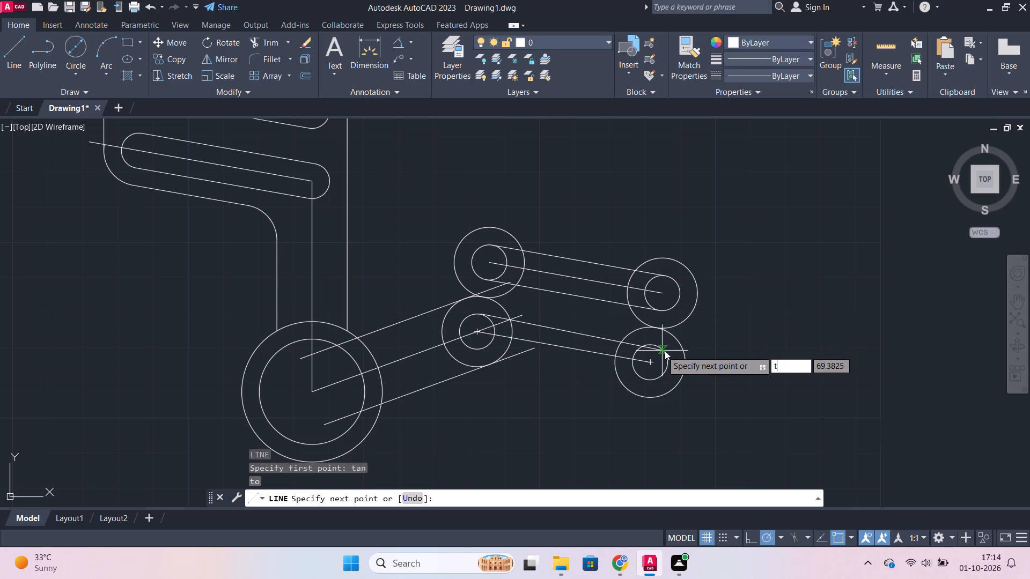
pyautogui.press('a')
pyautogui.press('n')
pyautogui.press('Return')
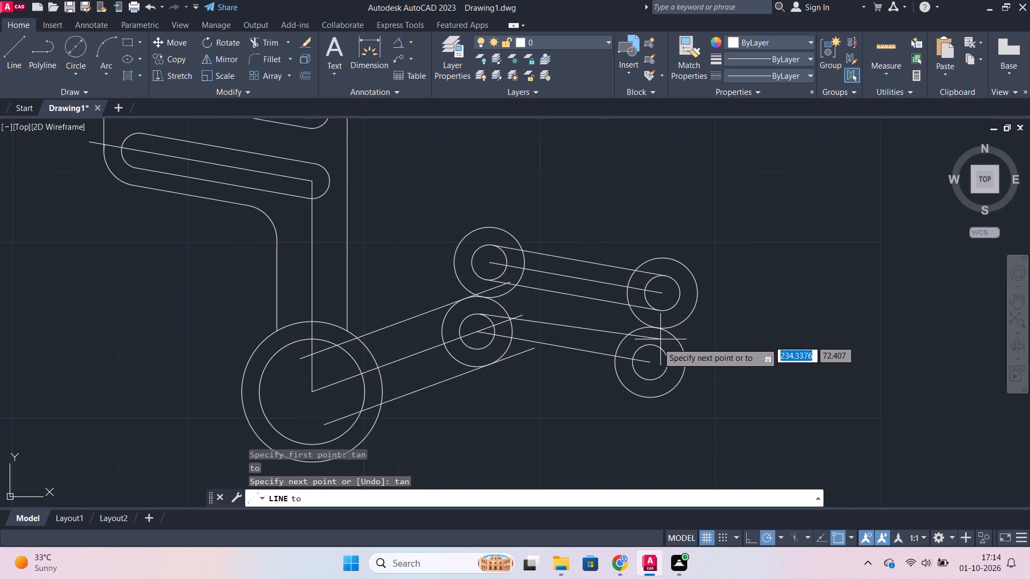
pyautogui.click(656, 344)
pyautogui.press('Escape')
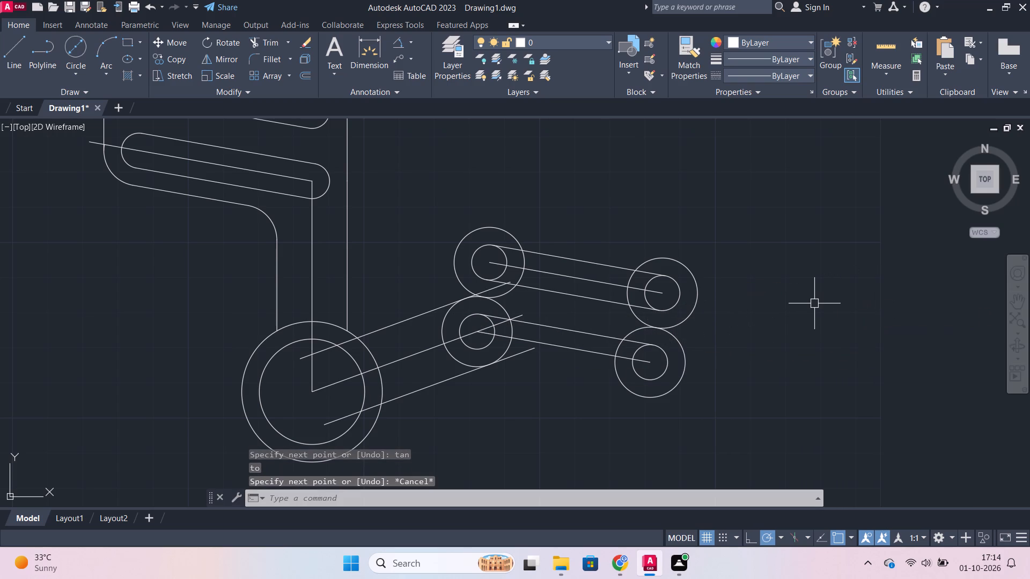
# Draw a line tangent to the lower sides of the two small circles of the lower pair.
pyautogui.press('l')
pyautogui.press('Return')
pyautogui.write('tan')
pyautogui.press('Return')
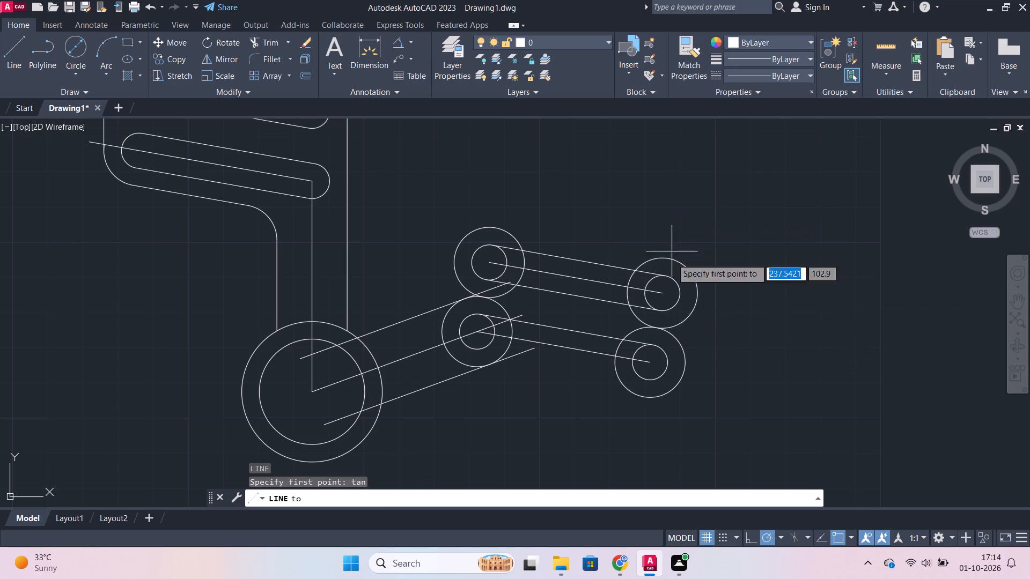
pyautogui.click(470, 346)
pyautogui.press('t')
pyautogui.write('an')
pyautogui.press('Return')
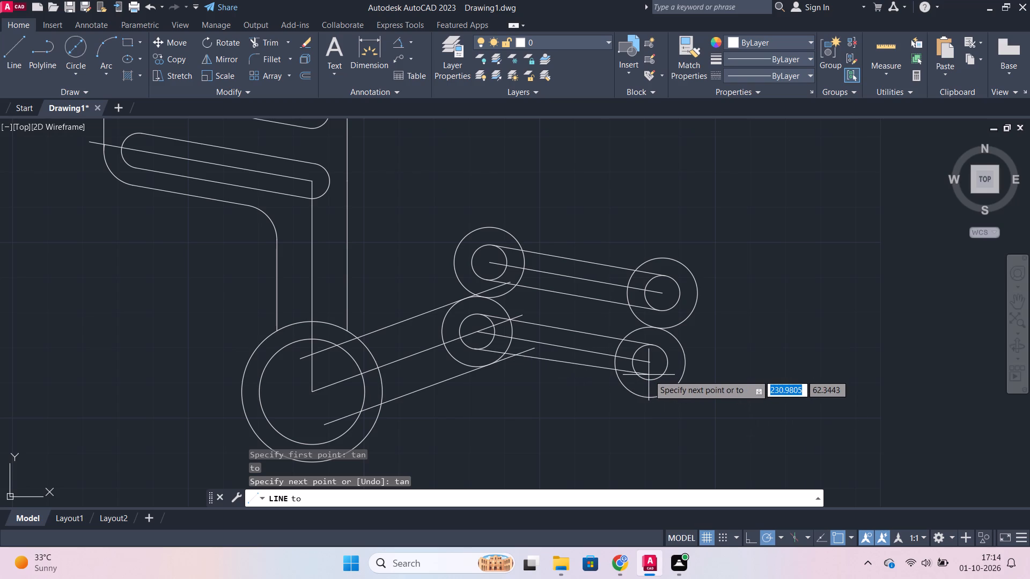
pyautogui.click(649, 382)
pyautogui.press('Escape')
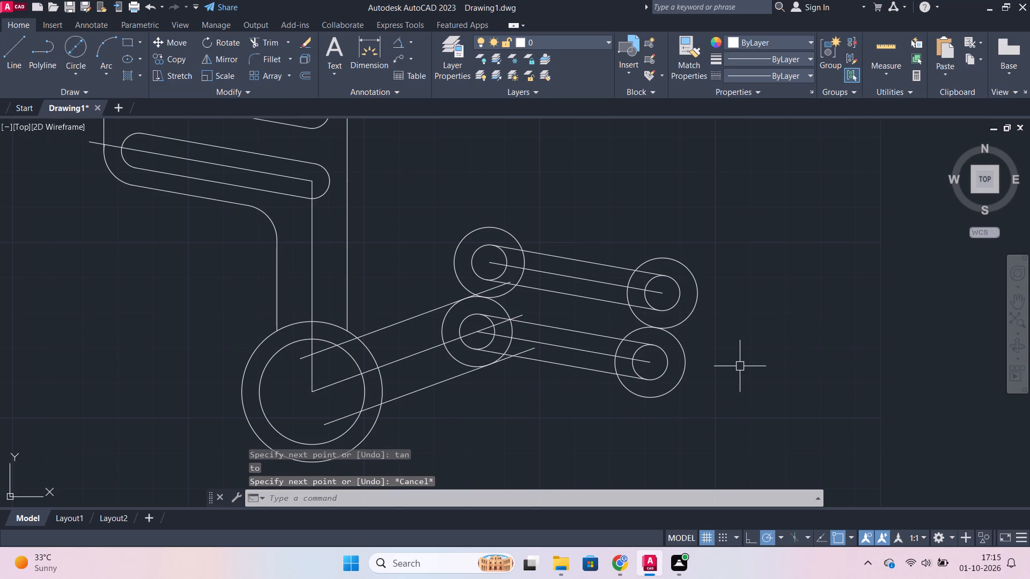
# Draw the lower outer edge as a line tangent to the undersides of the two large circles of the lower pair.
pyautogui.press('space')
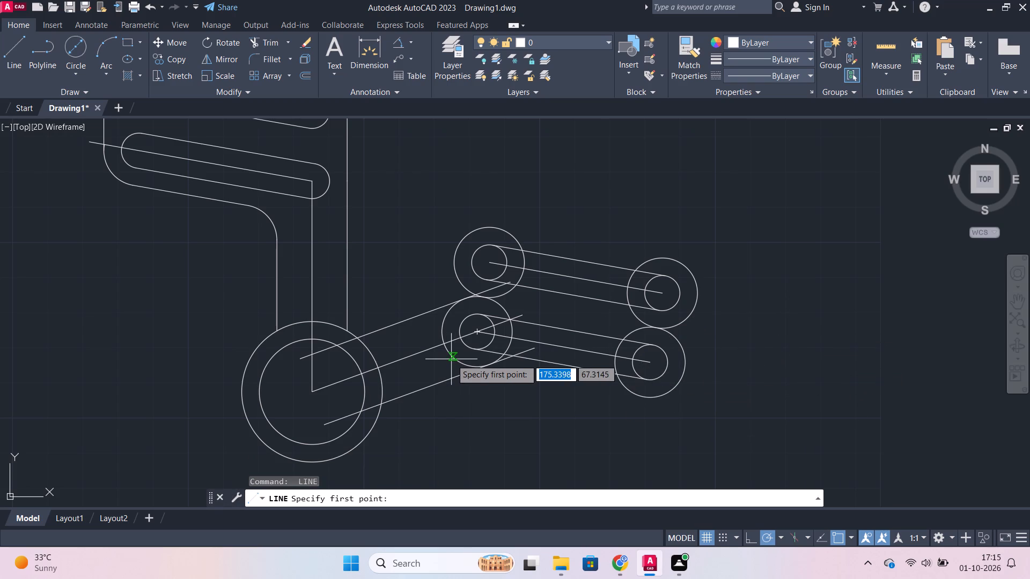
pyautogui.write('tan')
pyautogui.press('Return')
pyautogui.click(453, 360)
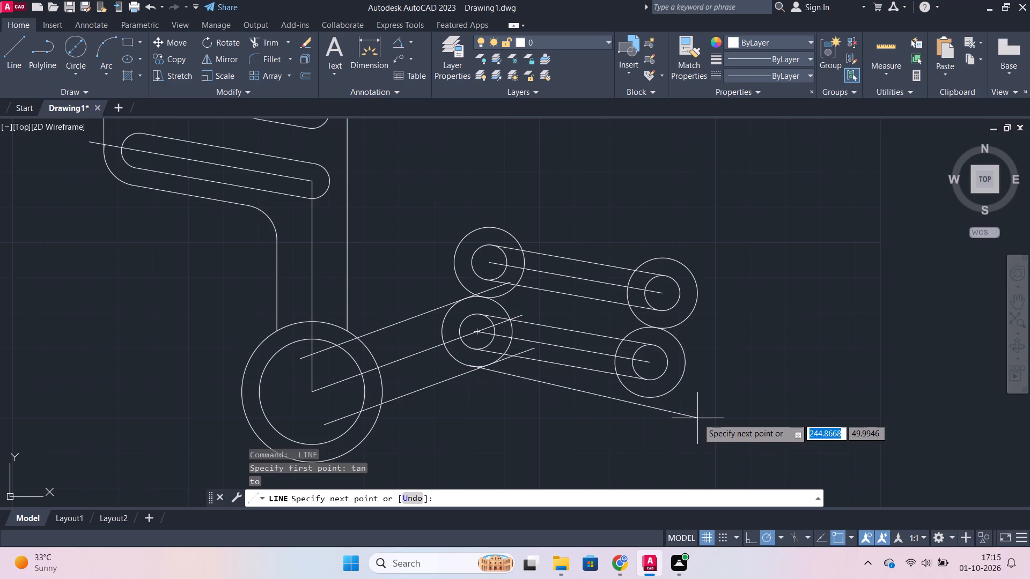
pyautogui.write('tan')
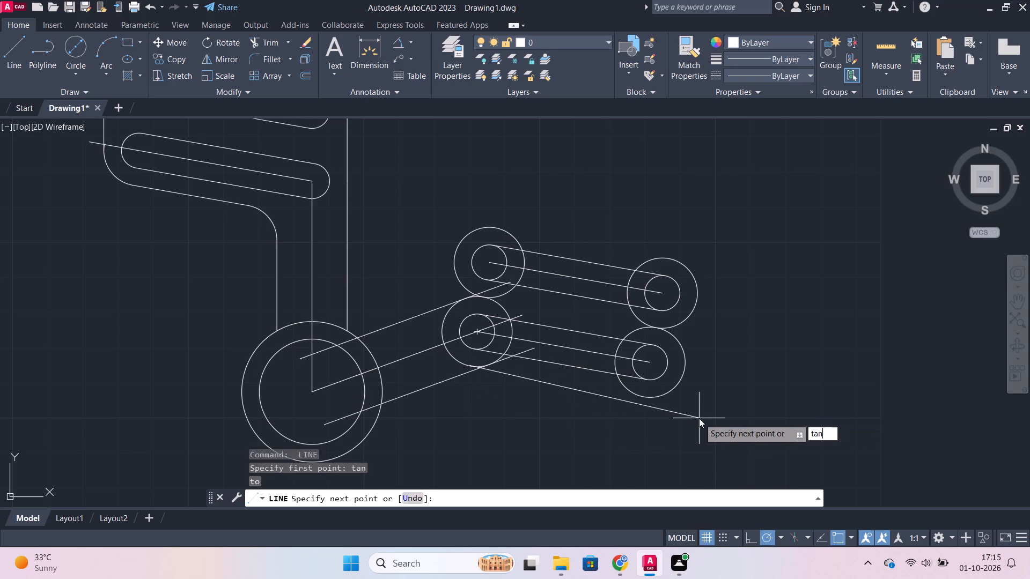
pyautogui.press('Return')
pyautogui.click(646, 397)
pyautogui.press('Escape')
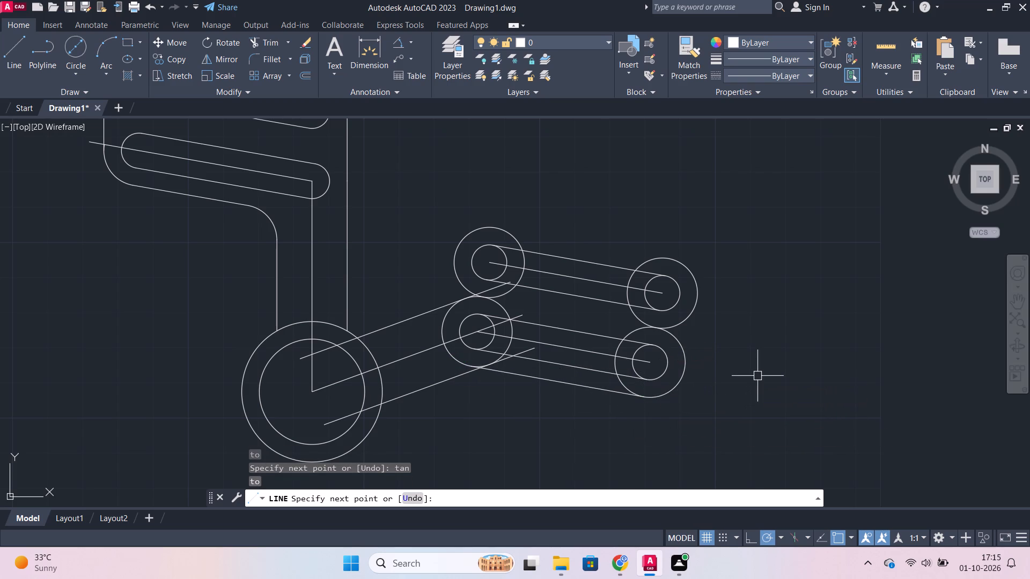
# Draw the inner end edge as a line tangent to the large arm-end circle and the large circle above it, on the arm side.
pyautogui.press('l')
pyautogui.press('Return')
pyautogui.write('tan')
pyautogui.press('Return')
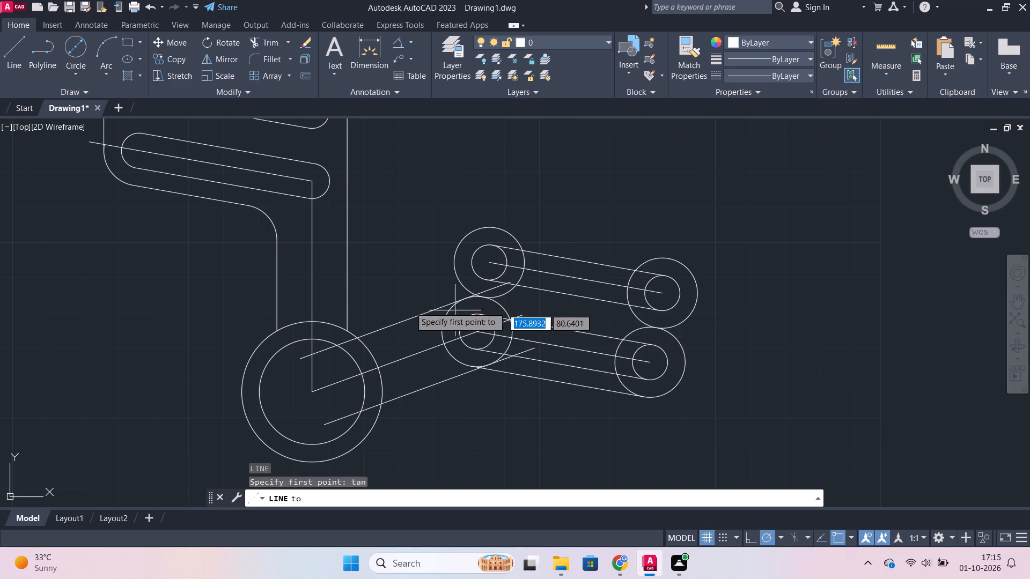
pyautogui.click(445, 315)
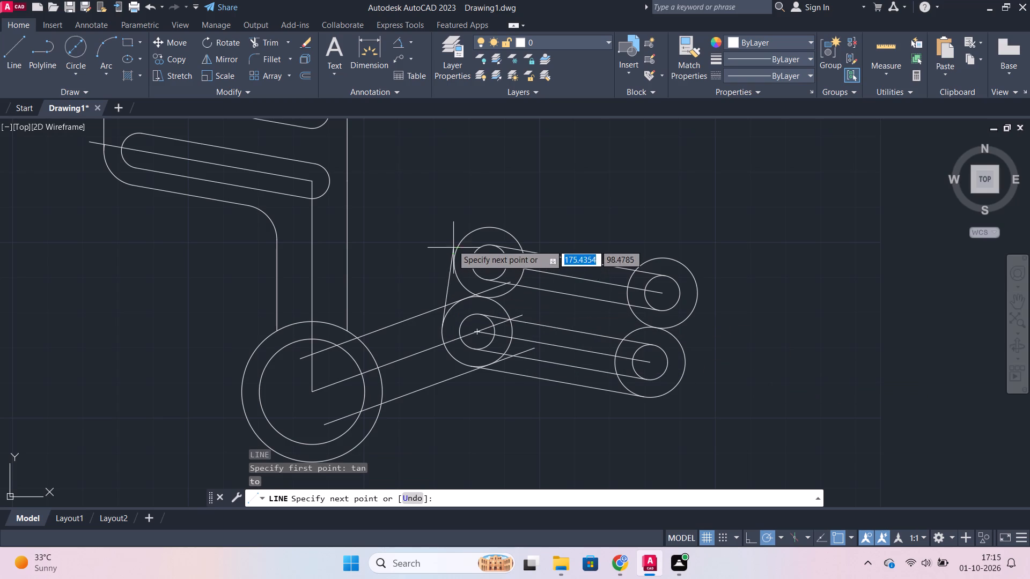
pyautogui.write('tan')
pyautogui.press('Return')
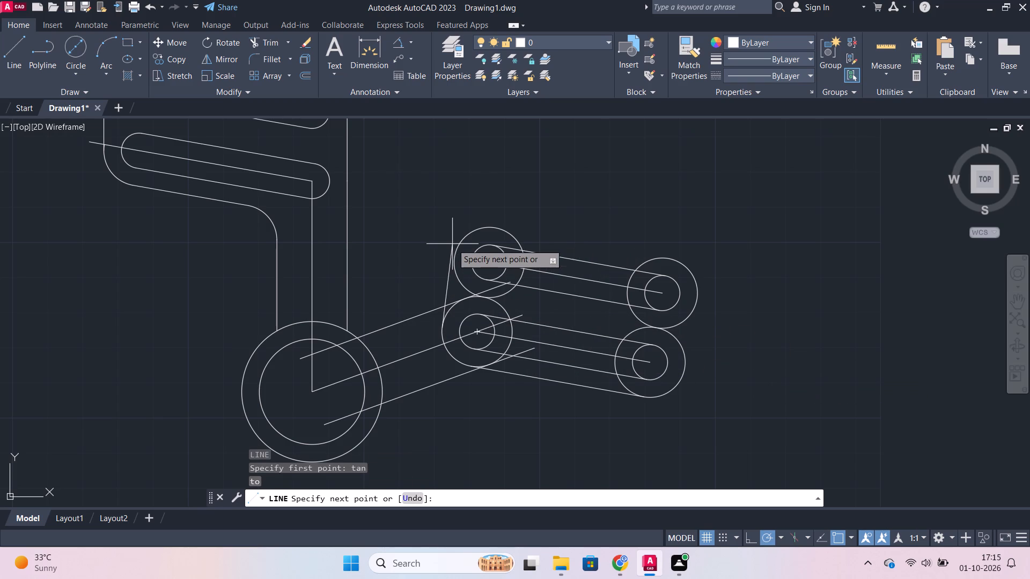
pyautogui.click(456, 251)
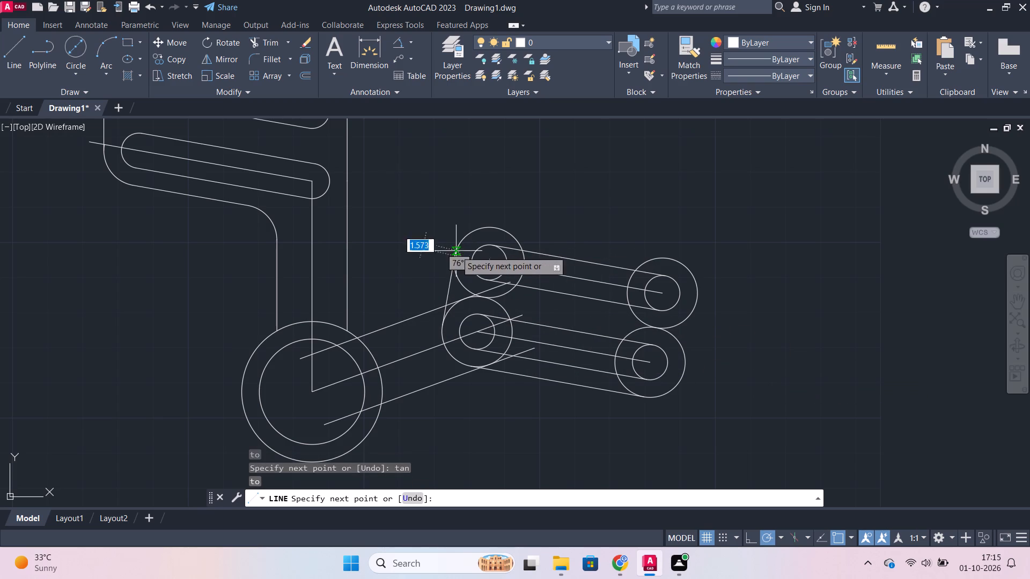
pyautogui.press('Escape')
# Draw the upper outer edge as a line tangent to the top sides of the two large circles of the upper pair.
pyautogui.press('l')
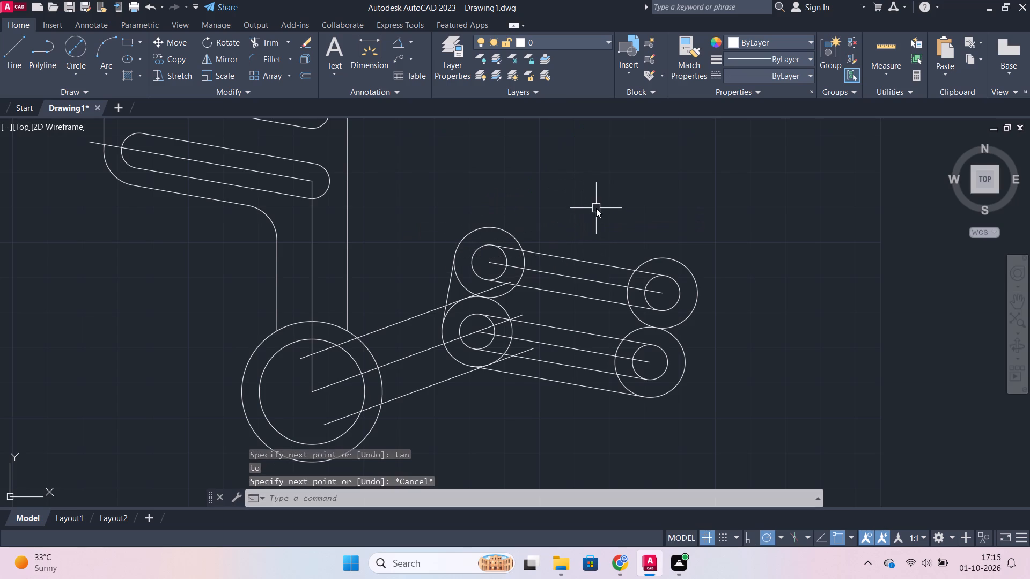
pyautogui.press('Return')
pyautogui.write('tab')
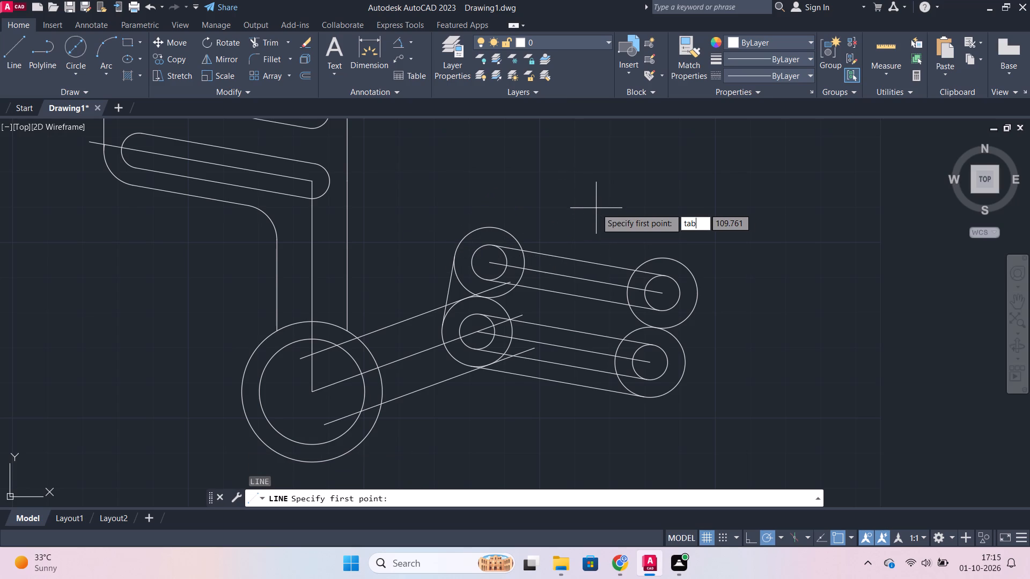
pyautogui.press('BackSpace')
pyautogui.press('n')
pyautogui.press('Return')
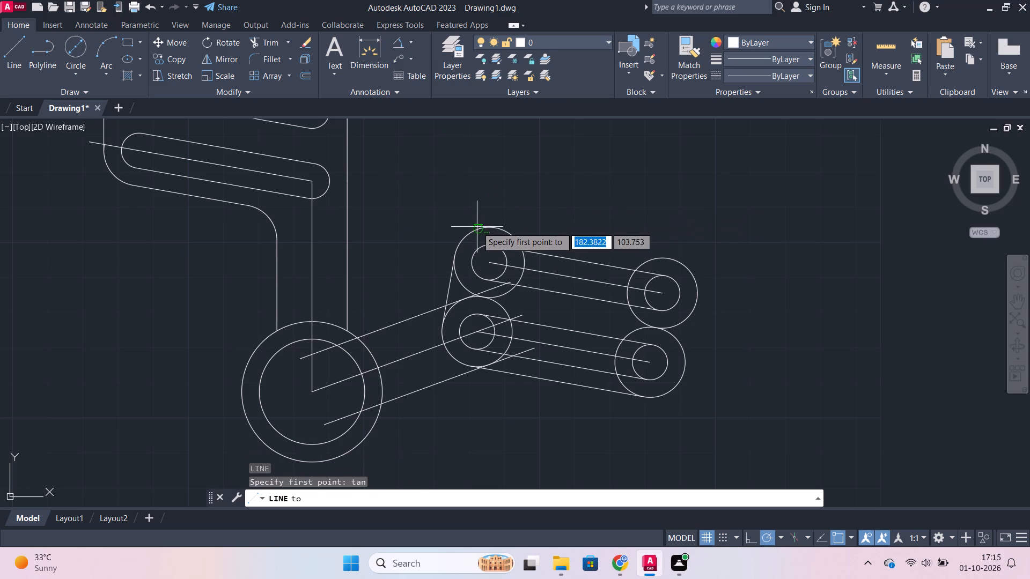
pyautogui.click(487, 227)
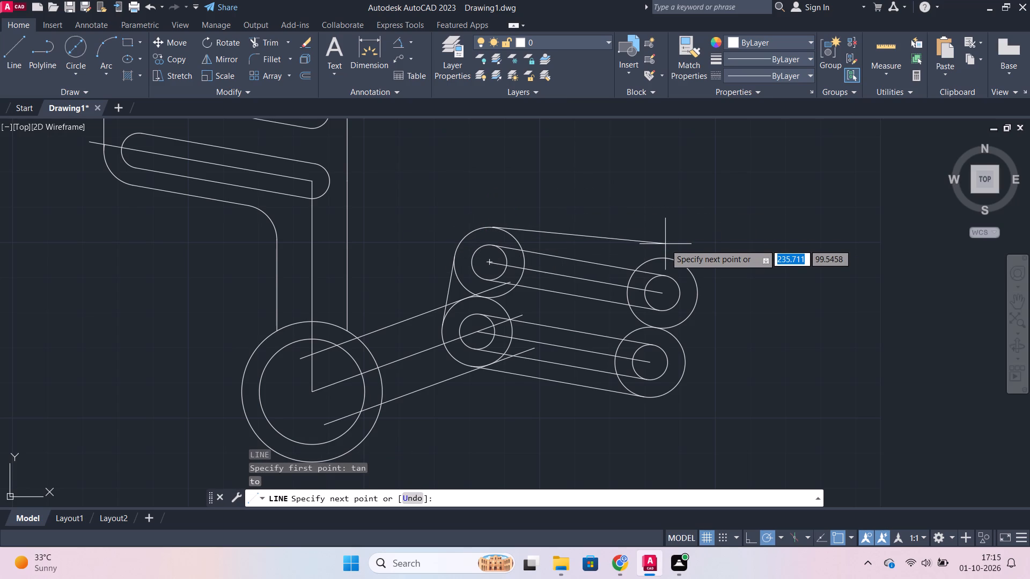
pyautogui.write('tan')
pyautogui.press('Return')
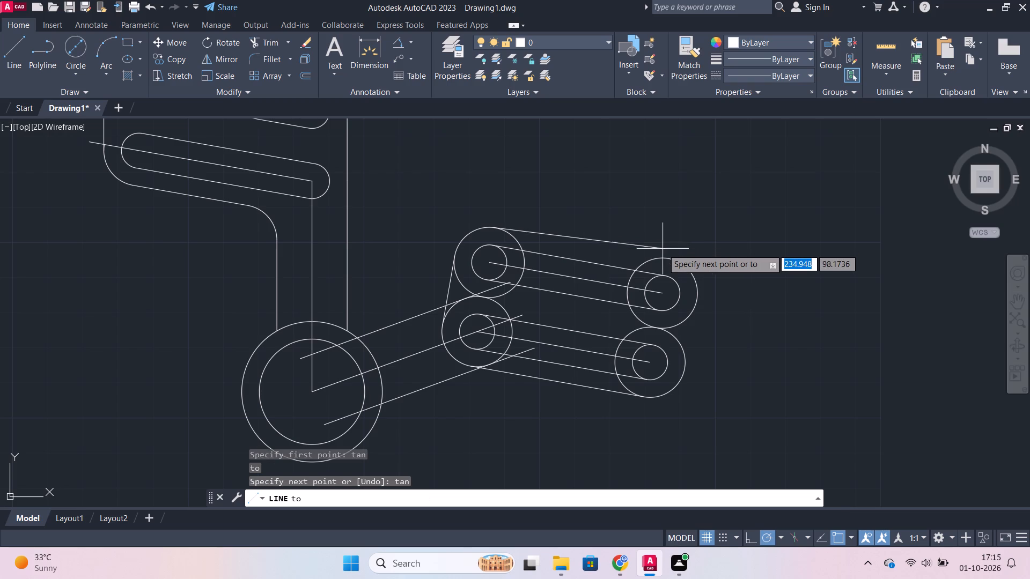
pyautogui.click(669, 261)
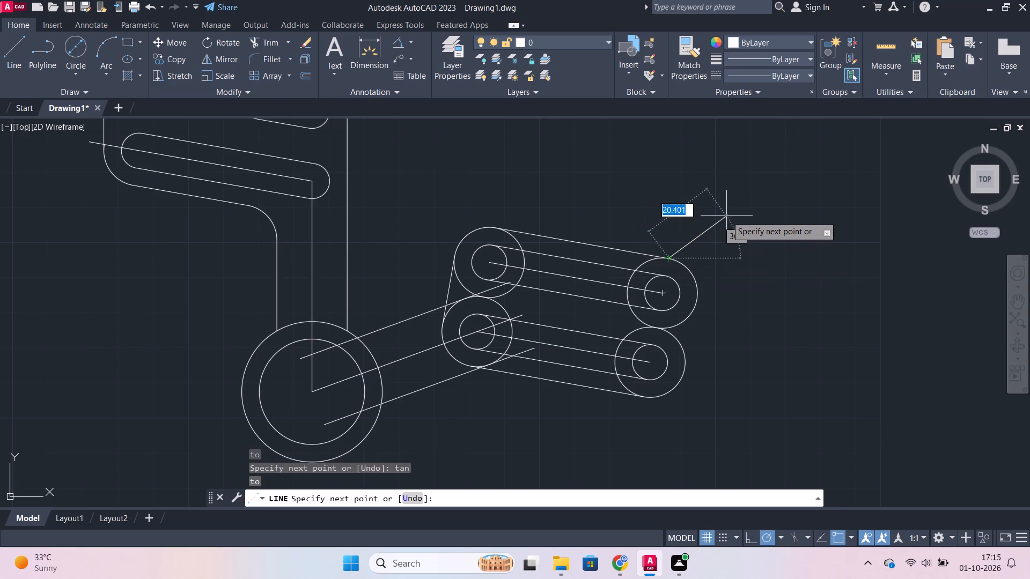
pyautogui.press('Escape')
# Draw the outer end edge as a line tangent to the two large circles at the end farthest from the arm.
pyautogui.press('l')
pyautogui.press('Return')
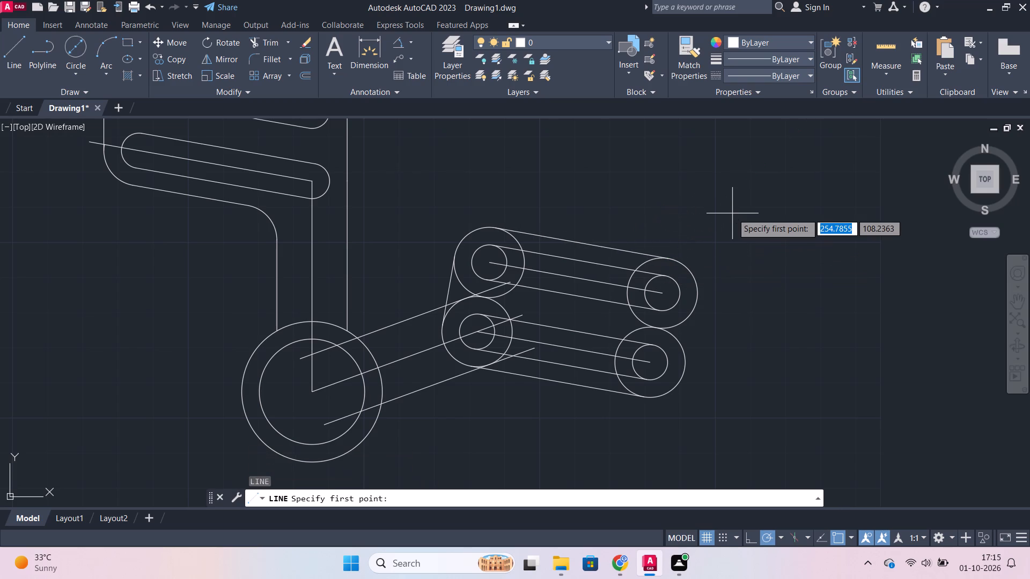
pyautogui.write('tan')
pyautogui.press('Return')
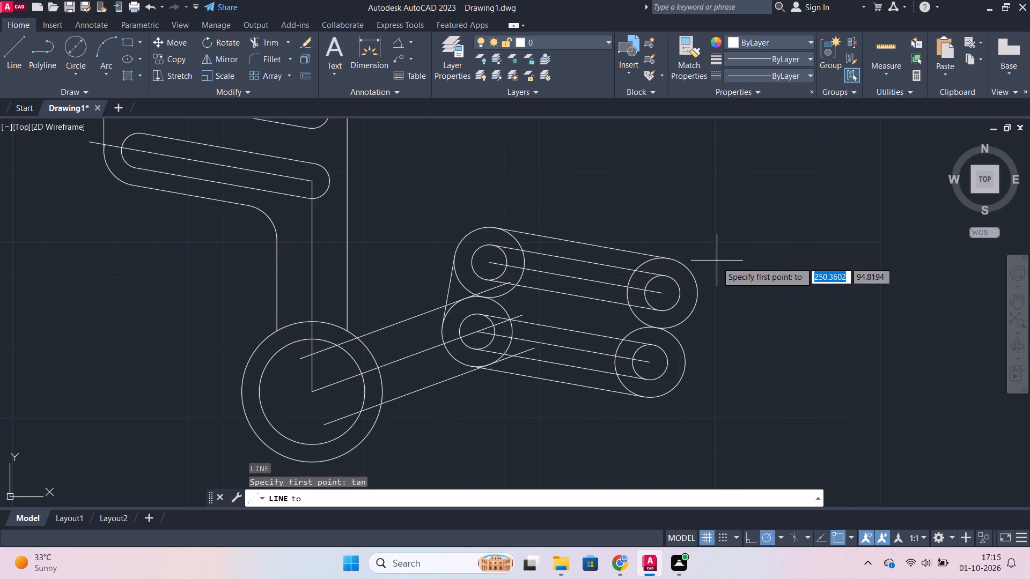
pyautogui.click(695, 282)
pyautogui.press('t')
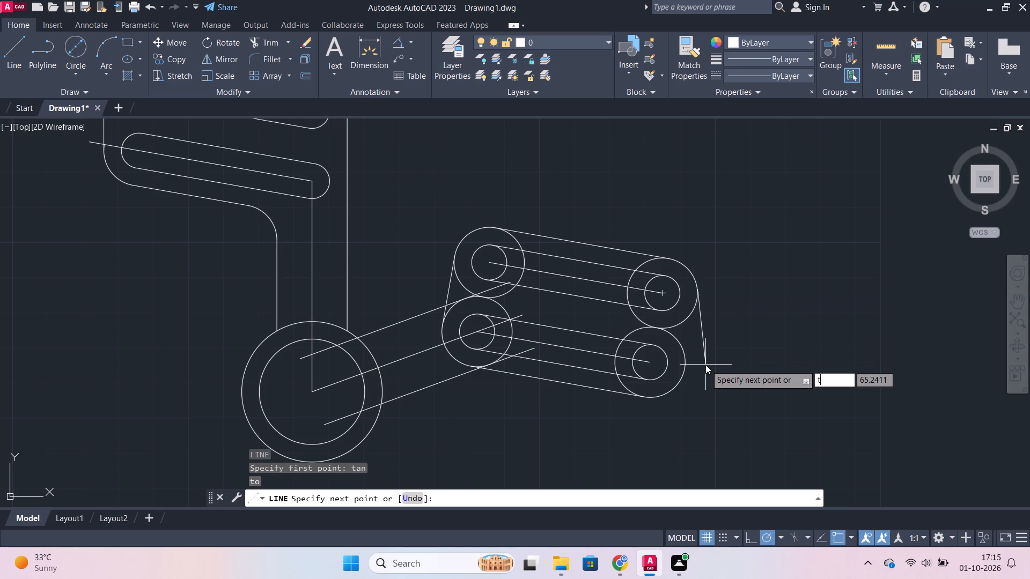
pyautogui.write('an')
pyautogui.press('Return')
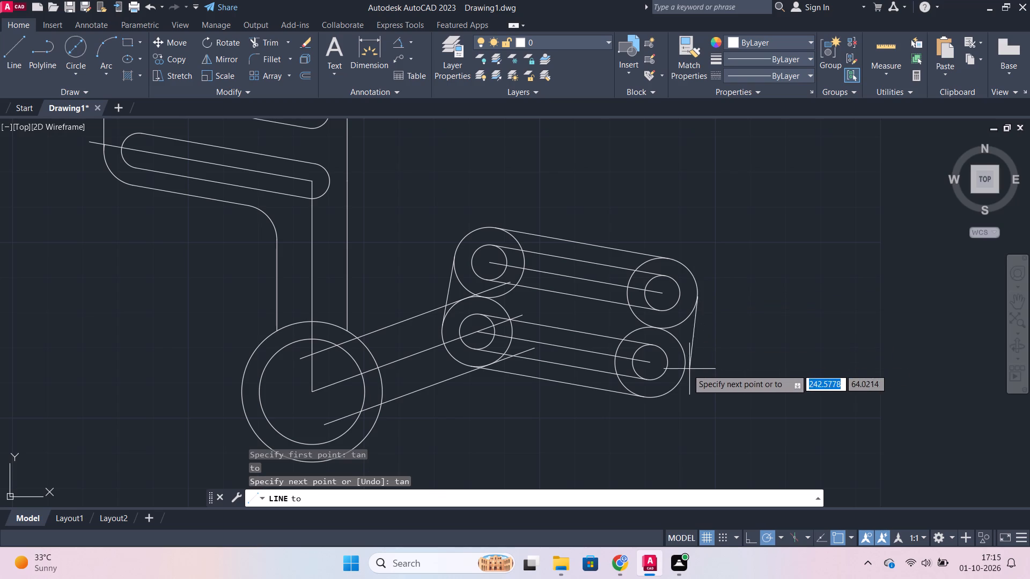
pyautogui.click(687, 372)
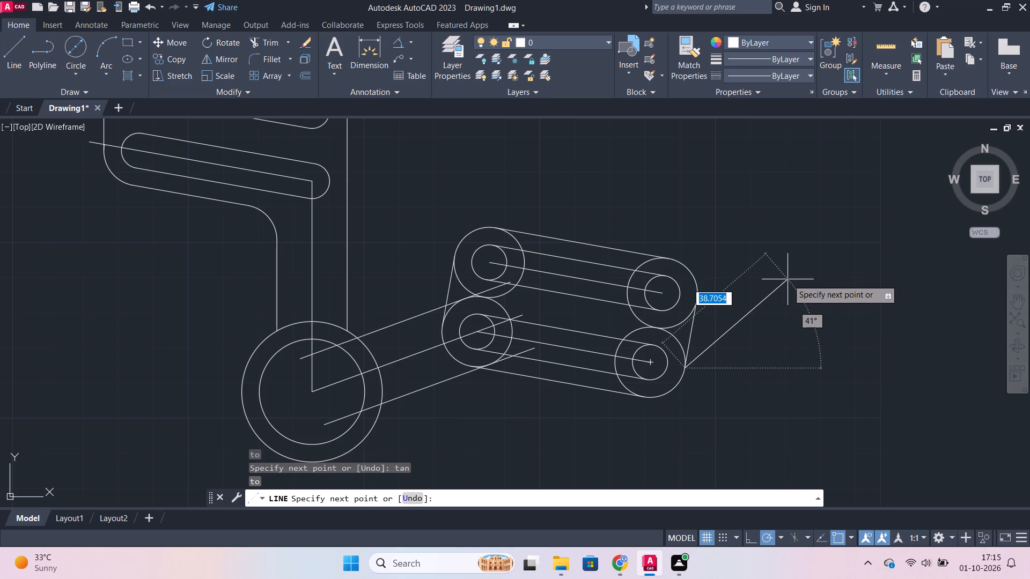
pyautogui.press('Escape')
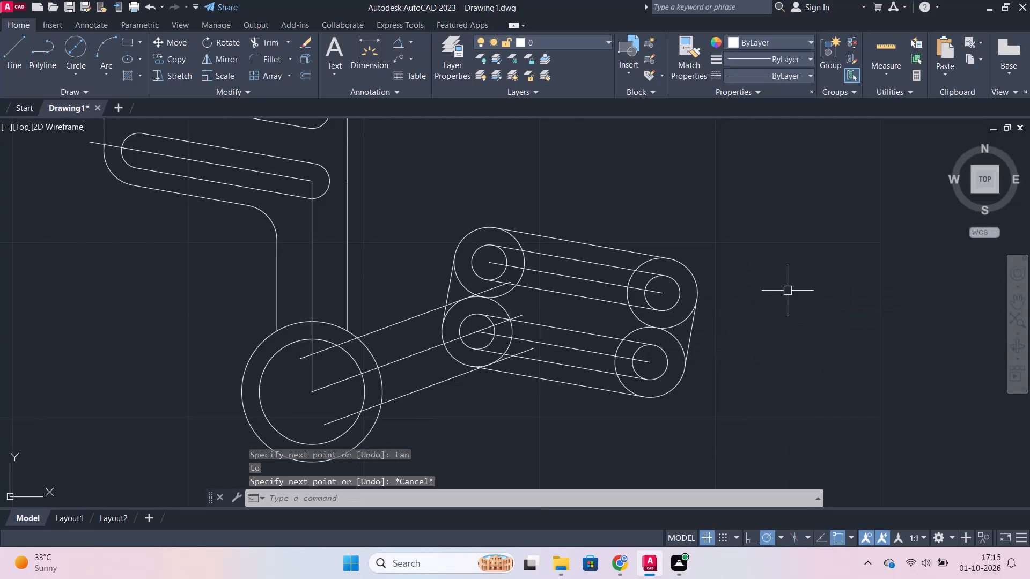
# Trim the inward parts of the two large circles at the far end, clearing the lower one down to its rounded outer corner.
pyautogui.write('tr')
pyautogui.press('Return')
pyautogui.click(667, 331)
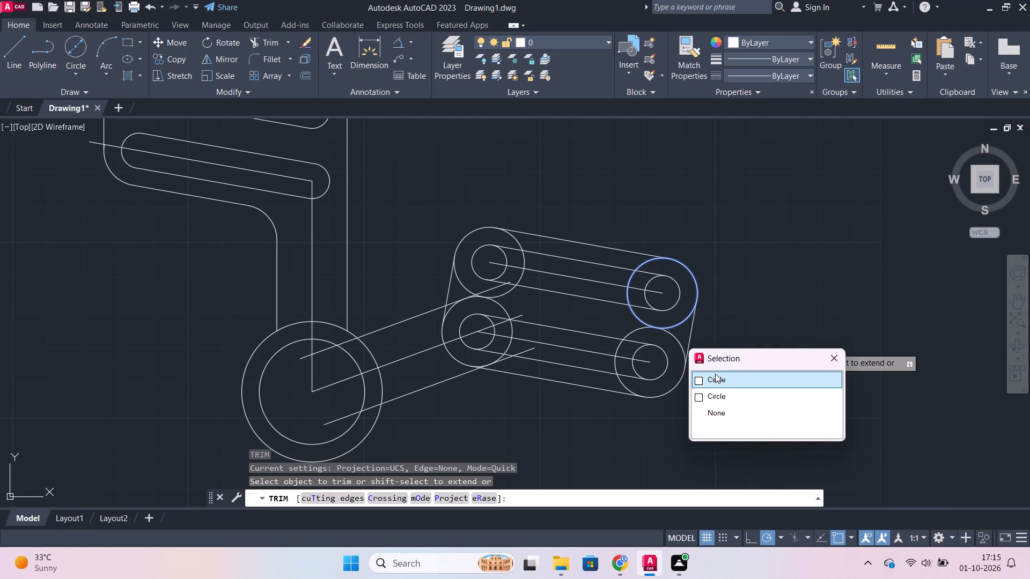
pyautogui.click(715, 377)
pyautogui.click(645, 329)
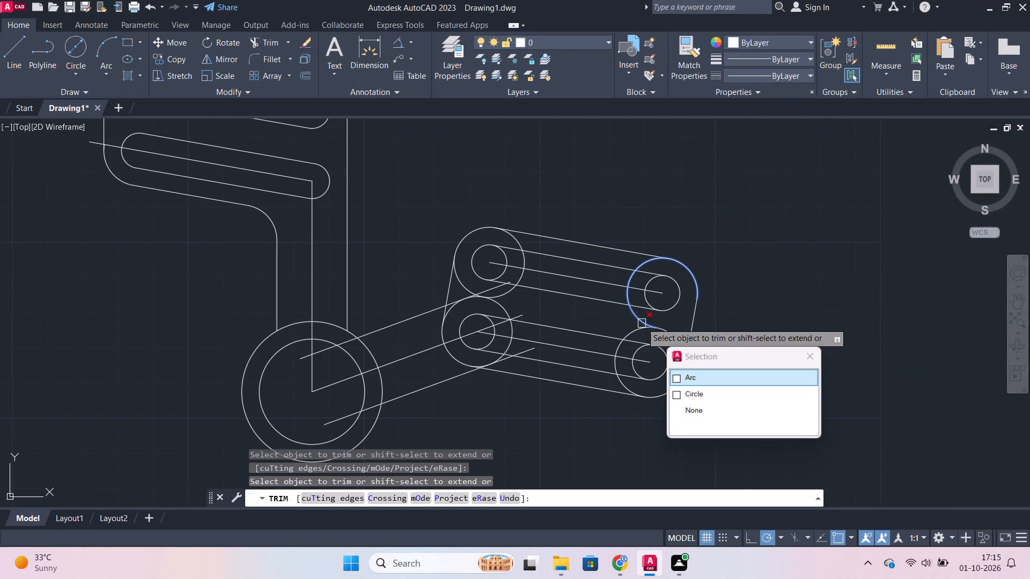
pyautogui.click(707, 379)
pyautogui.scroll(3, 652, 350)
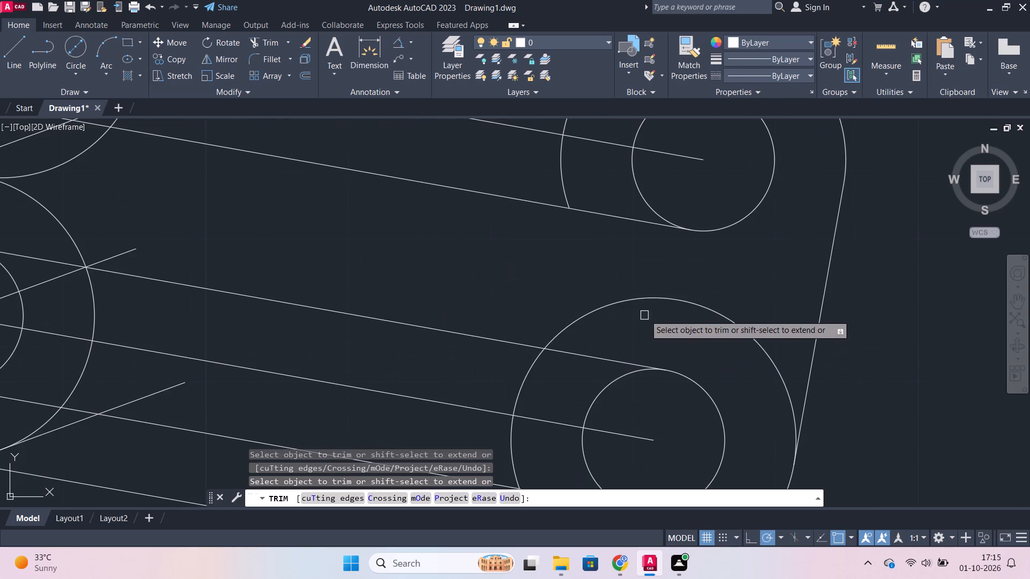
pyautogui.moveTo(618, 268); pyautogui.dragTo(641, 333)
pyautogui.scroll(-1, 635, 317)
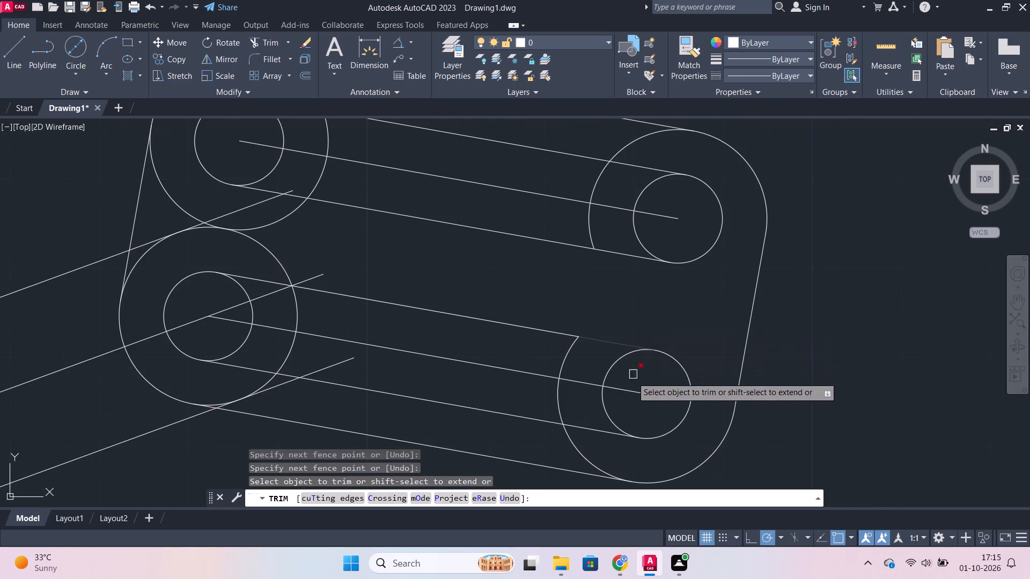
pyautogui.moveTo(581, 365); pyautogui.dragTo(537, 343)
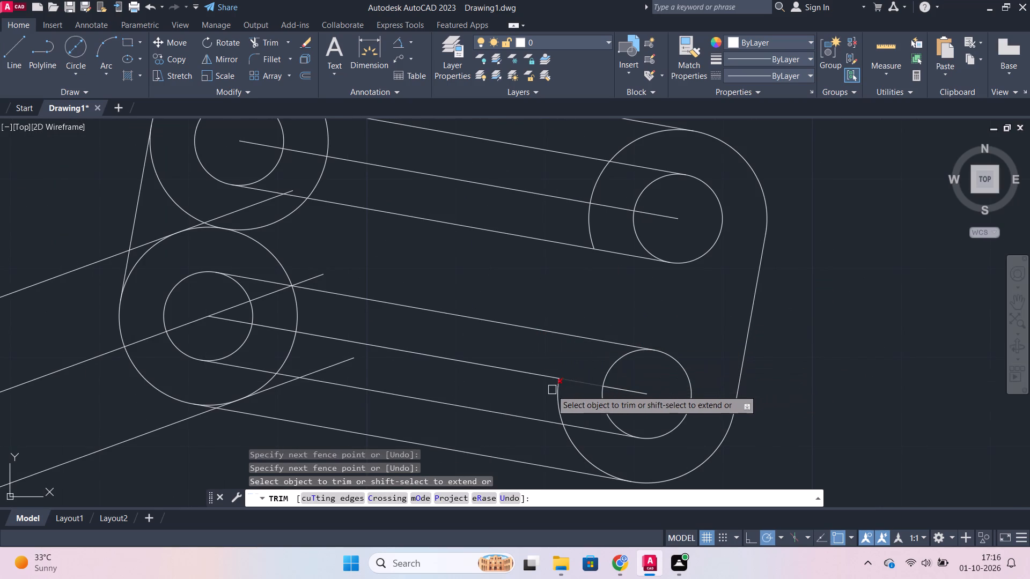
pyautogui.click(554, 391)
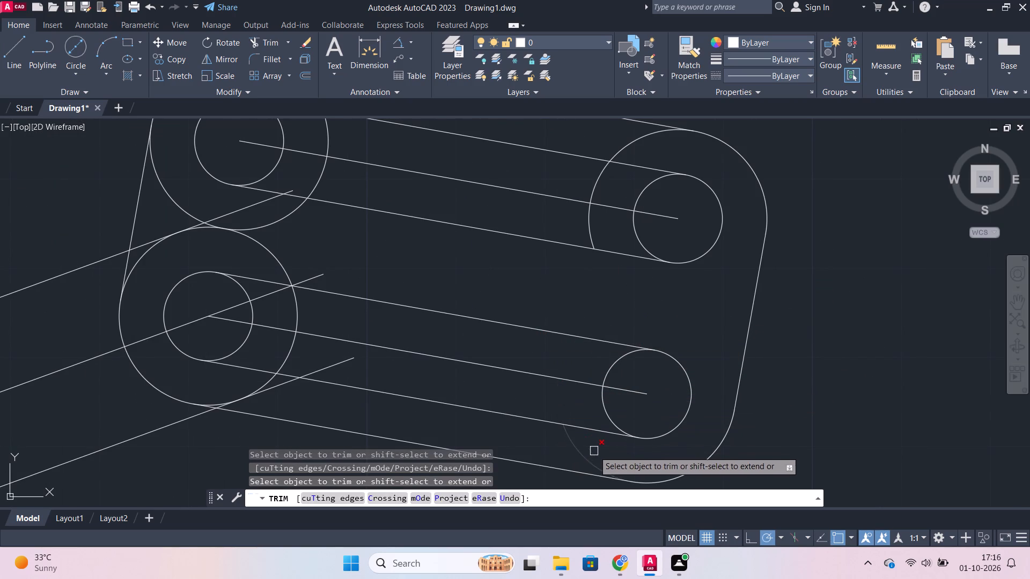
pyautogui.moveTo(604, 449); pyautogui.dragTo(564, 450)
# Trim the upper slot's centreline and the inner arcs at its far end, leaving a rounded slot end.
pyautogui.moveTo(616, 225); pyautogui.dragTo(609, 225)
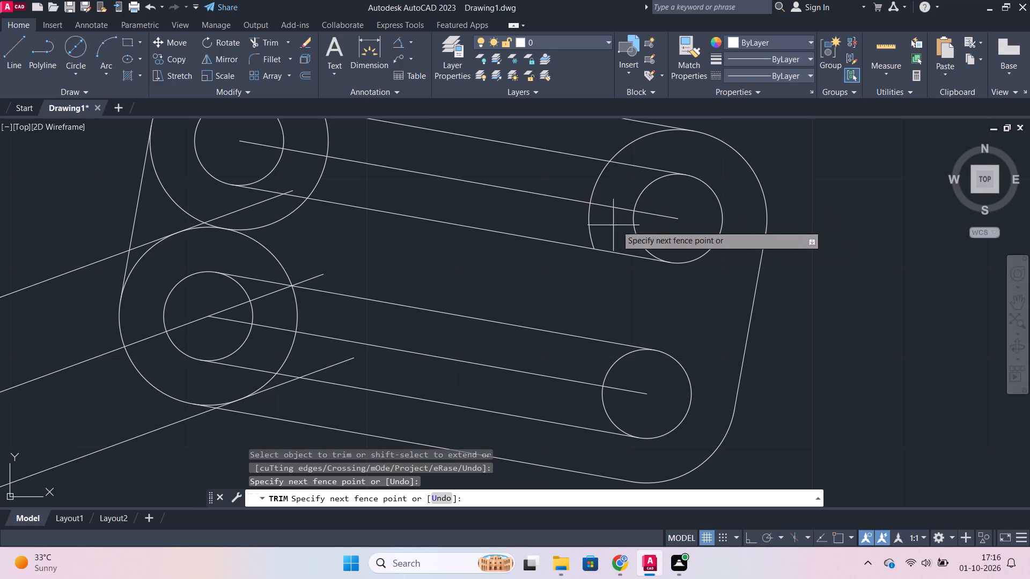
pyautogui.moveTo(609, 225); pyautogui.dragTo(550, 209)
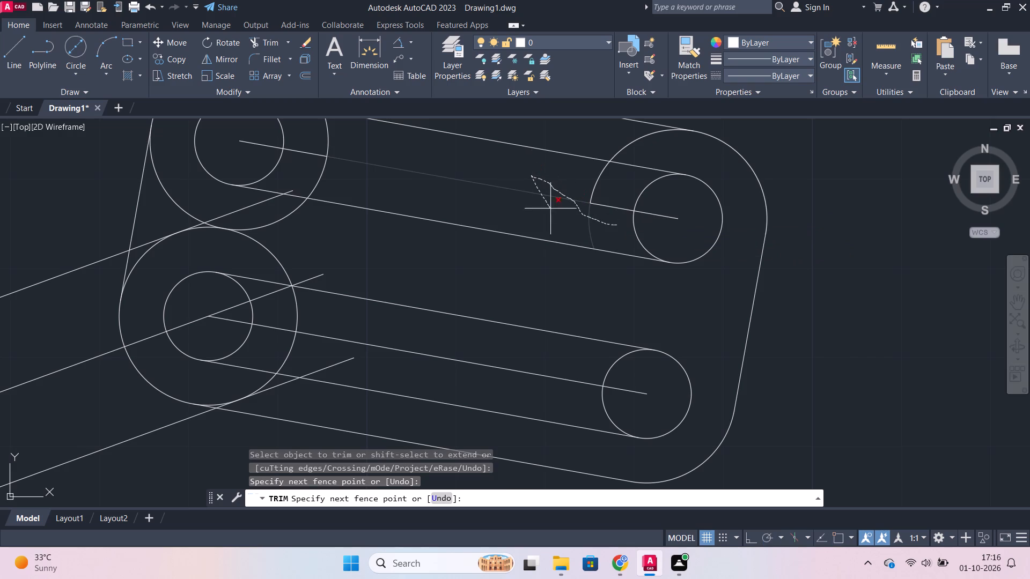
pyautogui.moveTo(550, 209); pyautogui.dragTo(596, 187)
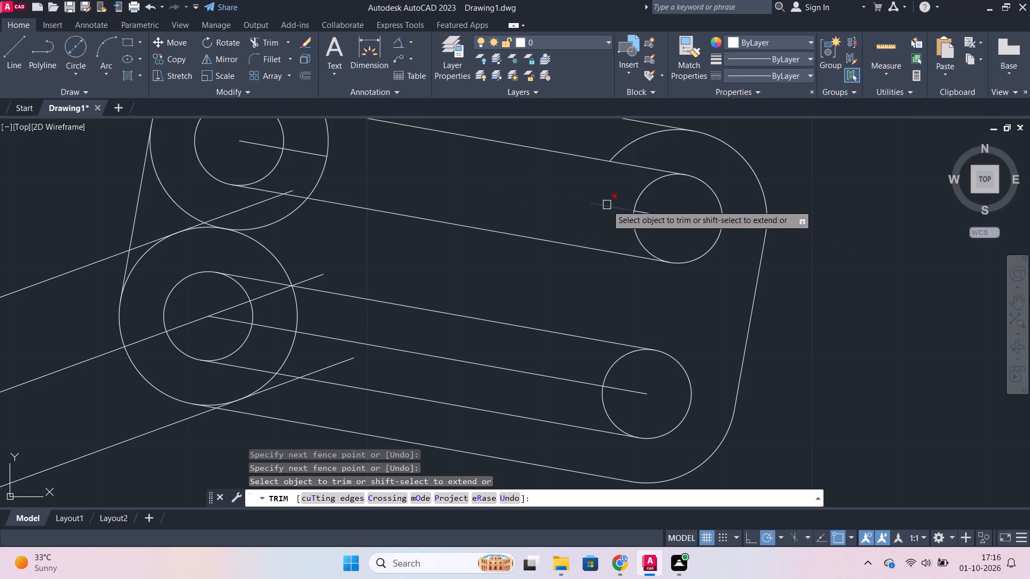
pyautogui.click(607, 205)
pyautogui.click(668, 218)
pyautogui.moveTo(445, 187); pyautogui.dragTo(476, 196)
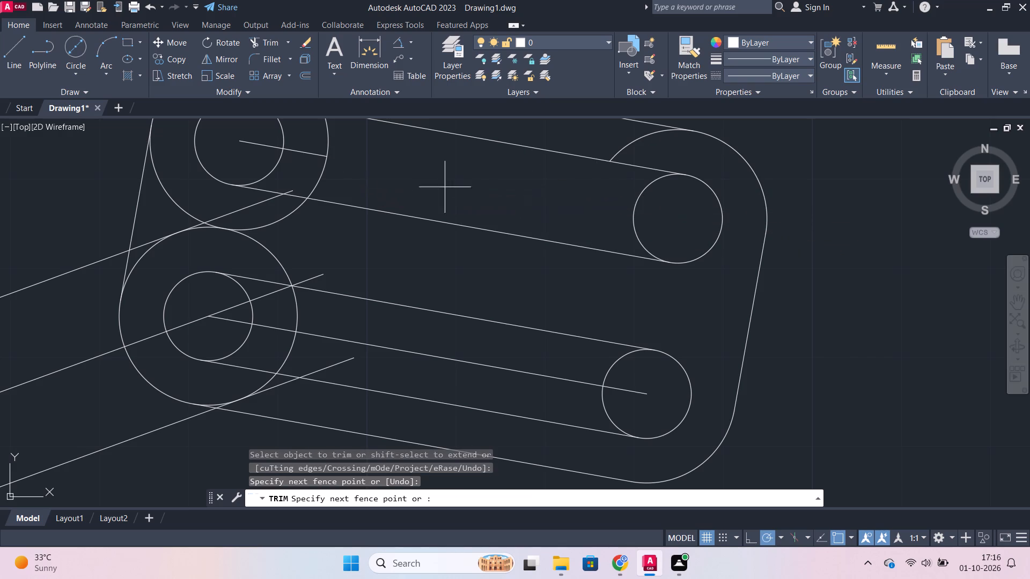
pyautogui.moveTo(476, 196); pyautogui.dragTo(649, 214)
# Trim the inner arcs and leftover centreline at the upper slot's arm-side end, including the large-circle arcs crossing the slot.
pyautogui.scroll(-1, 630, 218)
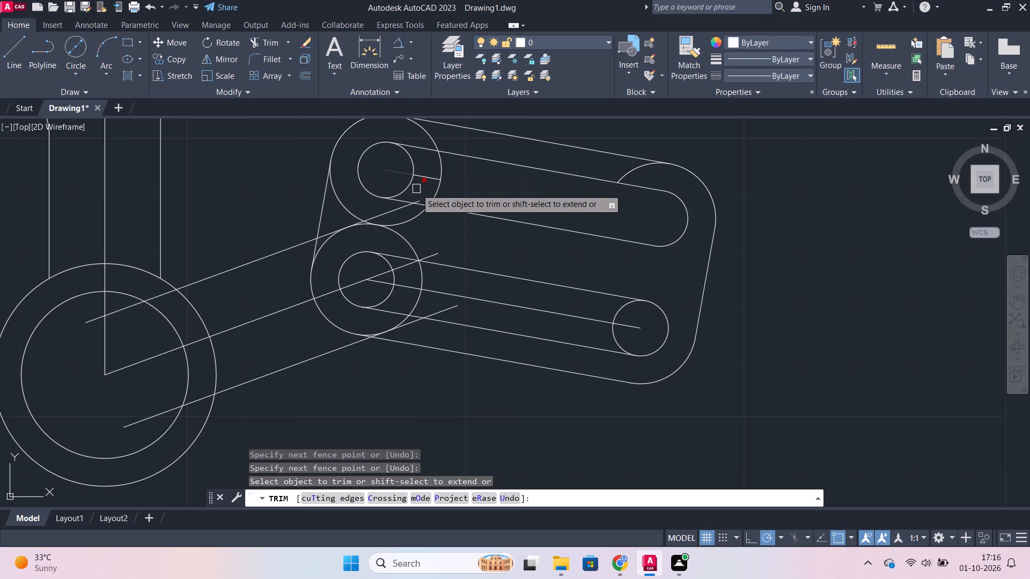
pyautogui.moveTo(465, 183); pyautogui.dragTo(399, 165)
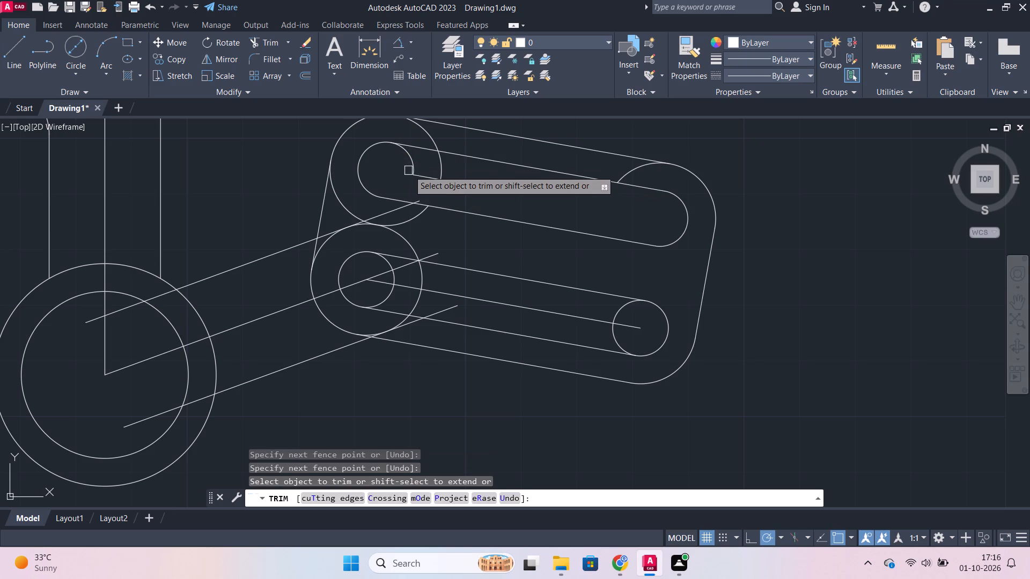
pyautogui.click(411, 163)
pyautogui.click(439, 177)
pyautogui.click(440, 165)
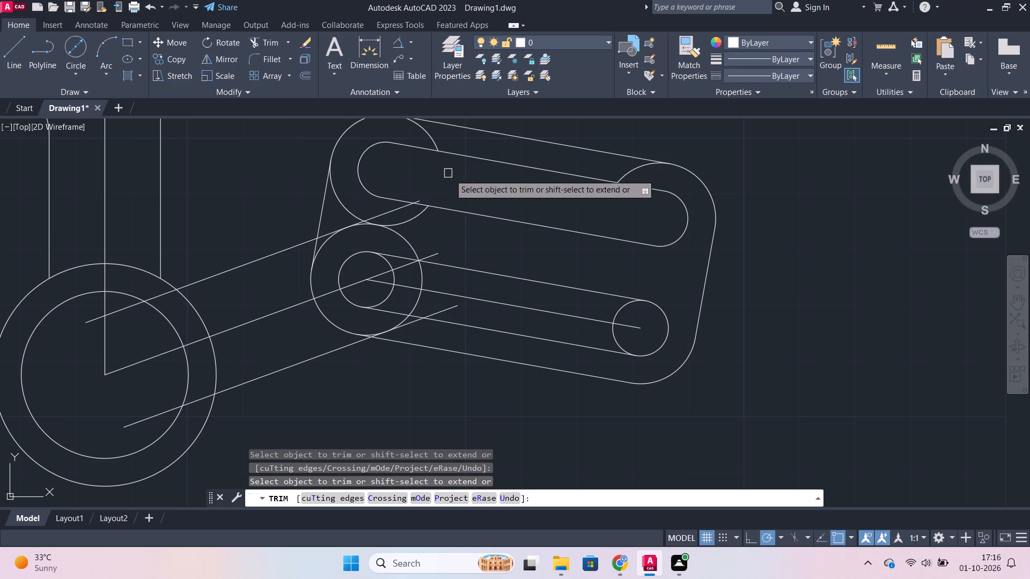
pyautogui.click(430, 138)
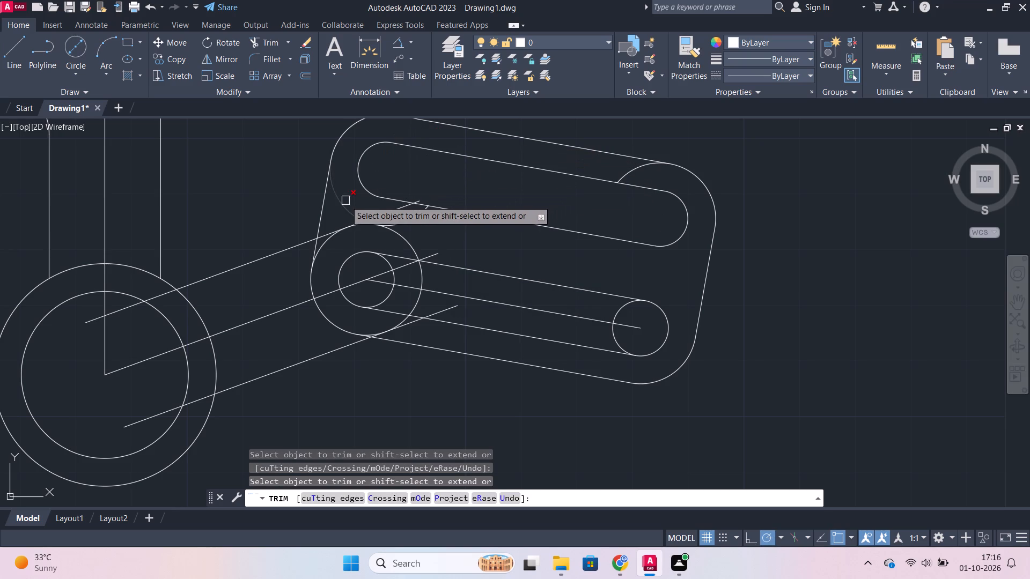
# Trim the large-circle arcs between the slots, the arm's upper edge inside the outline, and the arm centreline's overhang beyond the lower large circle.
pyautogui.click(345, 201)
pyautogui.moveTo(346, 206); pyautogui.dragTo(347, 220)
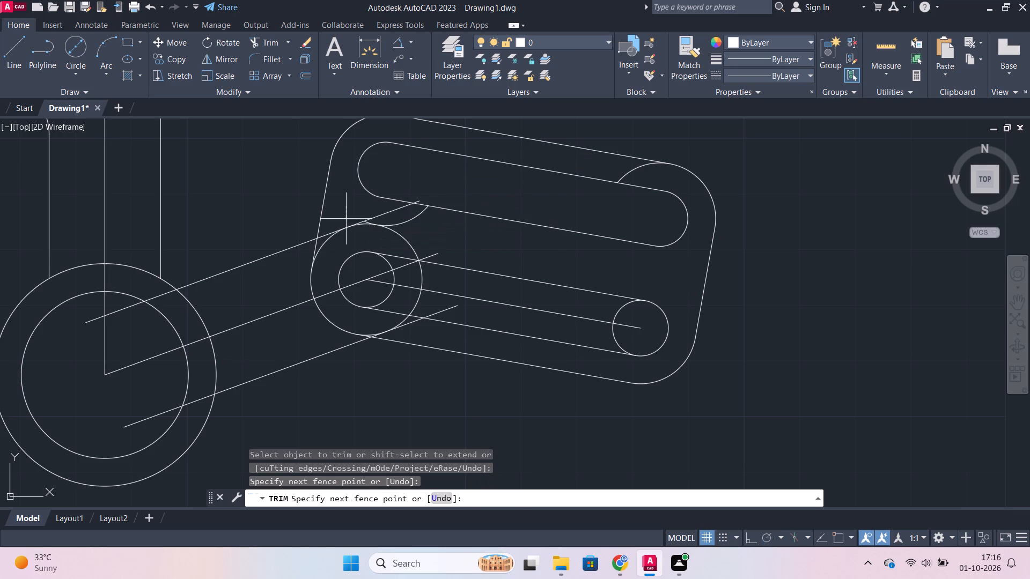
pyautogui.moveTo(347, 220); pyautogui.dragTo(376, 205)
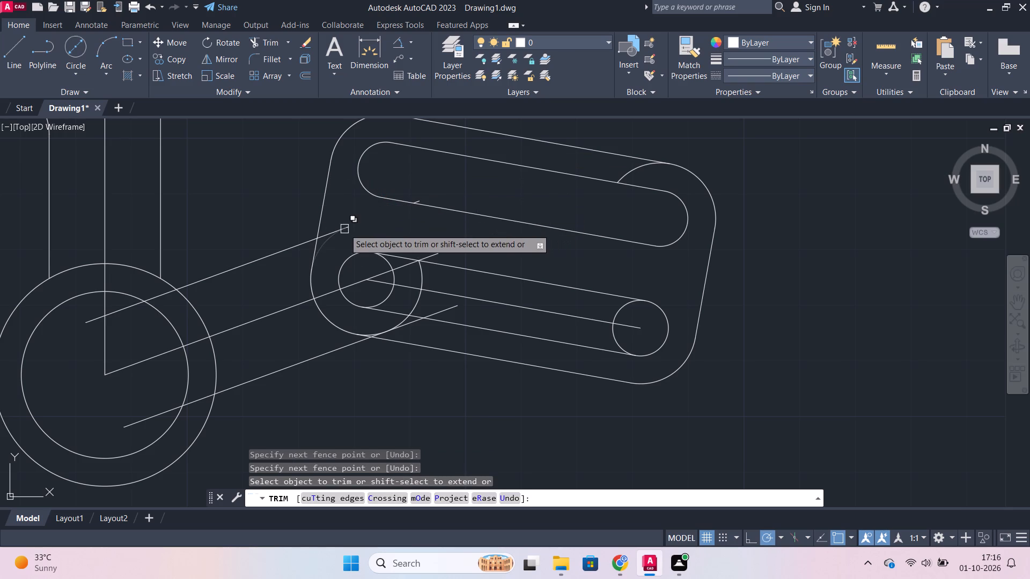
pyautogui.click(344, 229)
pyautogui.click(344, 229)
pyautogui.click(339, 231)
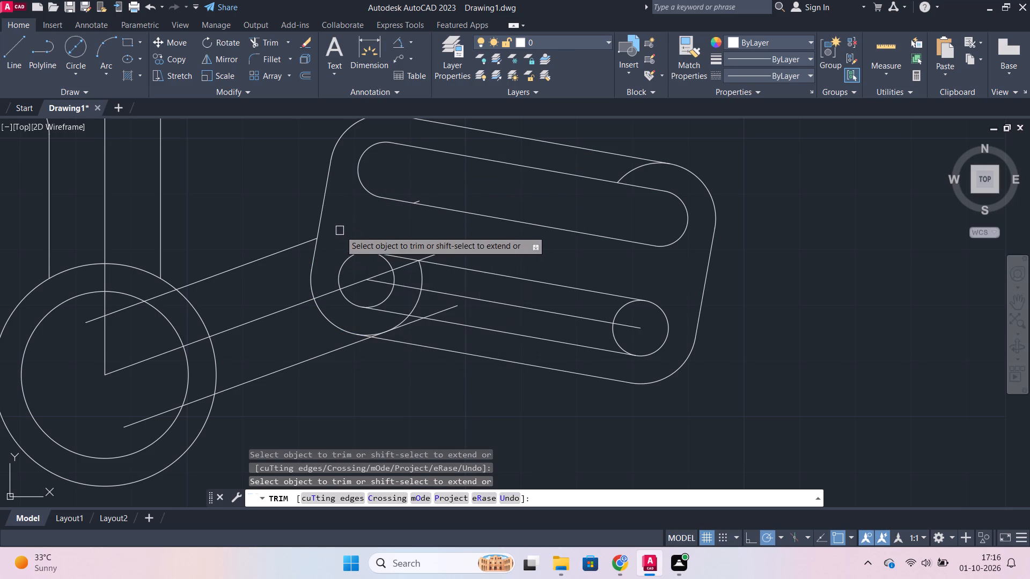
pyautogui.click(432, 256)
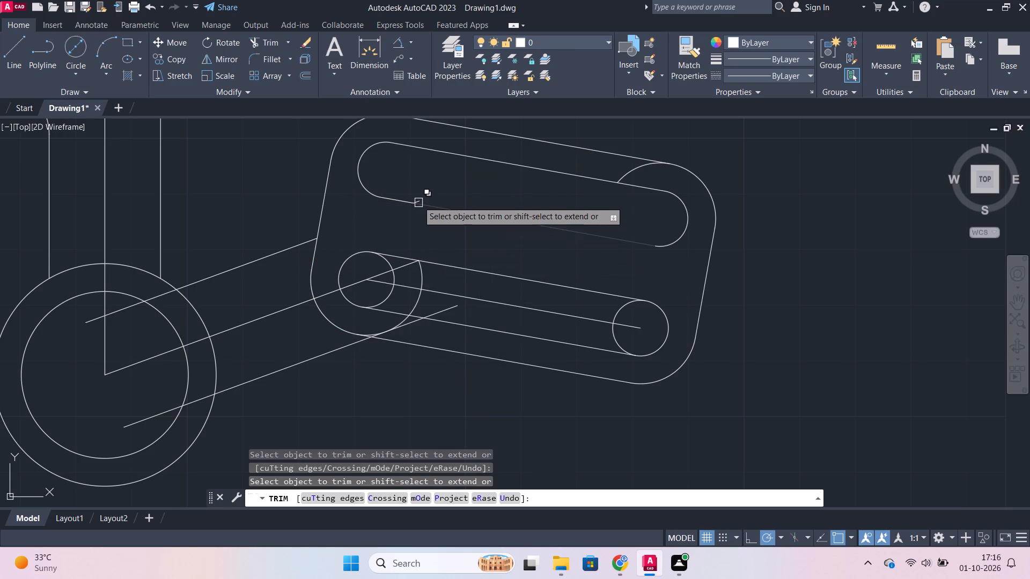
pyautogui.scroll(2, 417, 201)
pyautogui.click(417, 201)
# Trim the leftover large-circle arc between the upper slot and the upper outer edge at the far end.
pyautogui.scroll(-2, 425, 225)
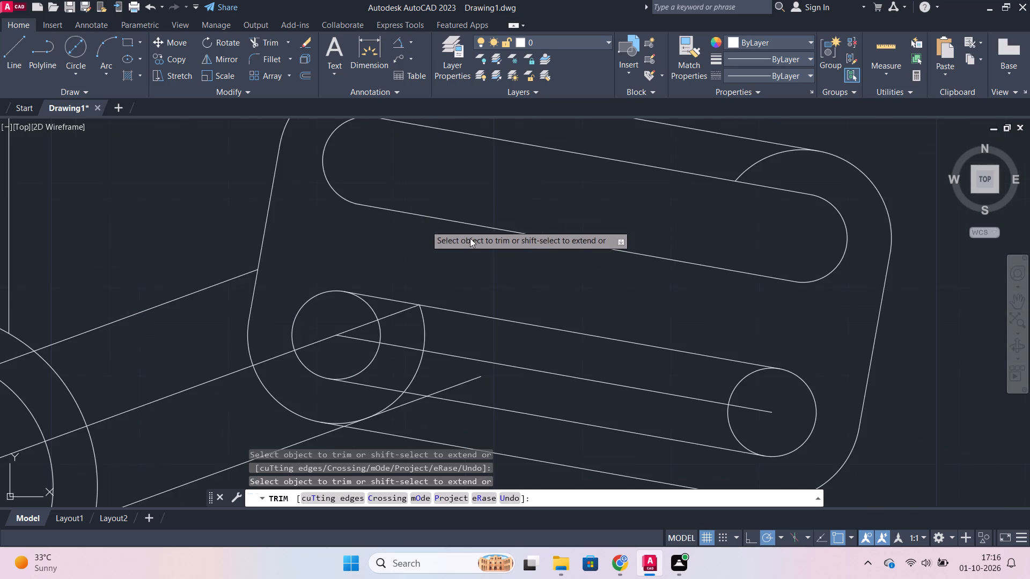
pyautogui.scroll(-1, 632, 202)
pyautogui.click(712, 177)
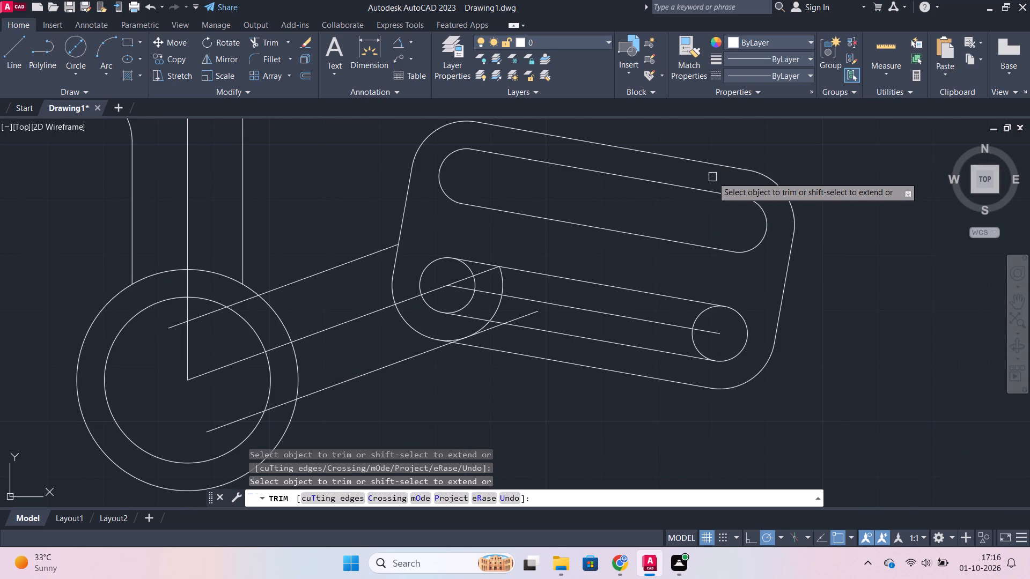
# Trim the lower slot's centreline, the inner arcs at its ends, and the arm centreline and large-circle arc crossing the slot.
pyautogui.moveTo(711, 340); pyautogui.dragTo(569, 308)
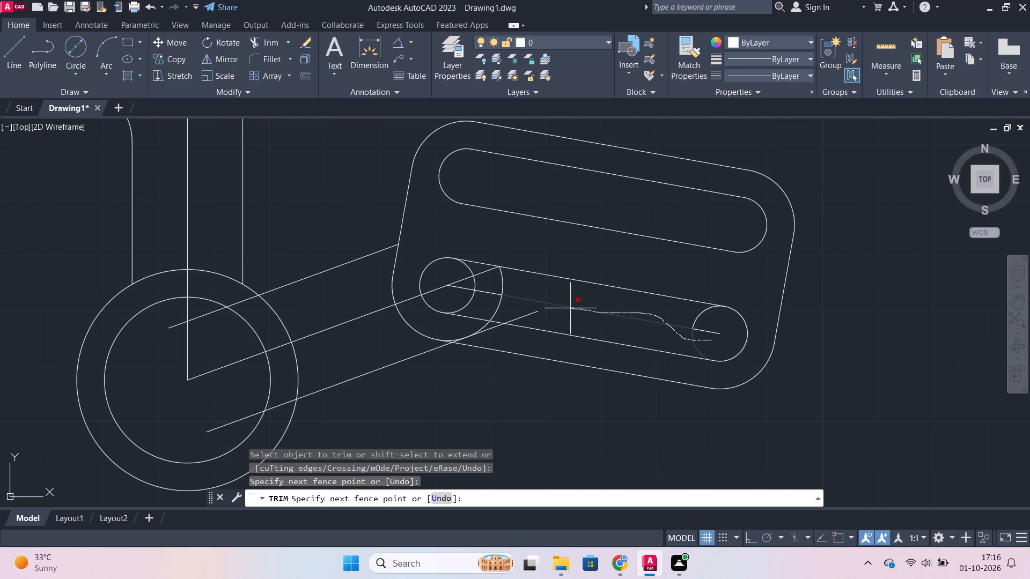
pyautogui.moveTo(569, 308); pyautogui.dragTo(467, 285)
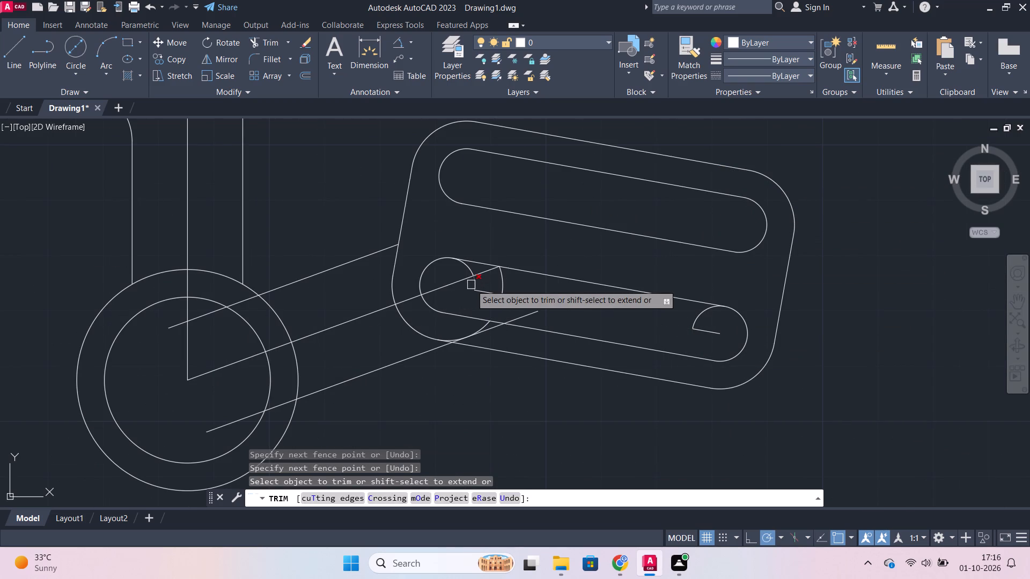
pyautogui.moveTo(452, 274); pyautogui.dragTo(527, 293)
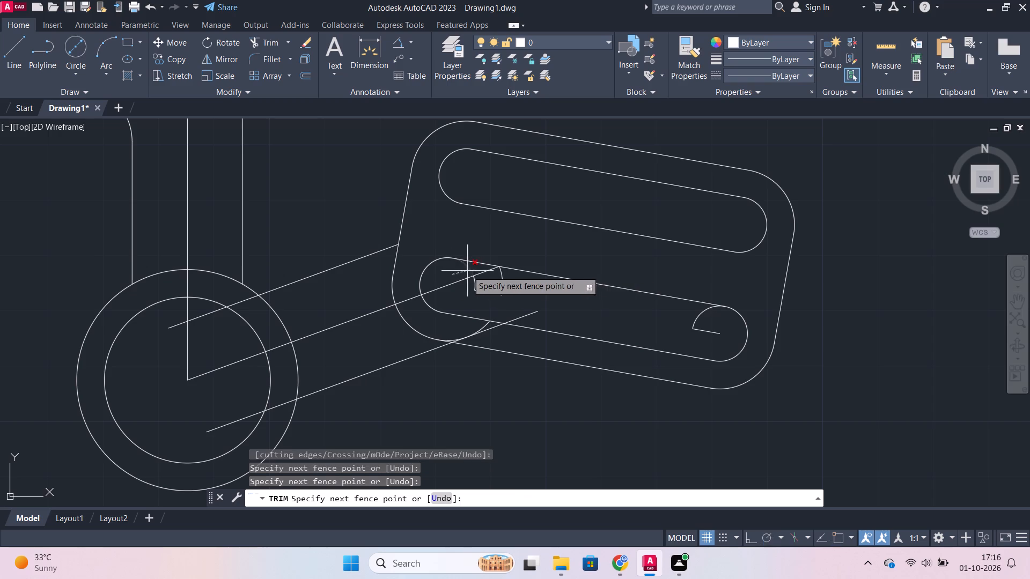
pyautogui.click(467, 271)
pyautogui.moveTo(485, 283); pyautogui.dragTo(460, 273)
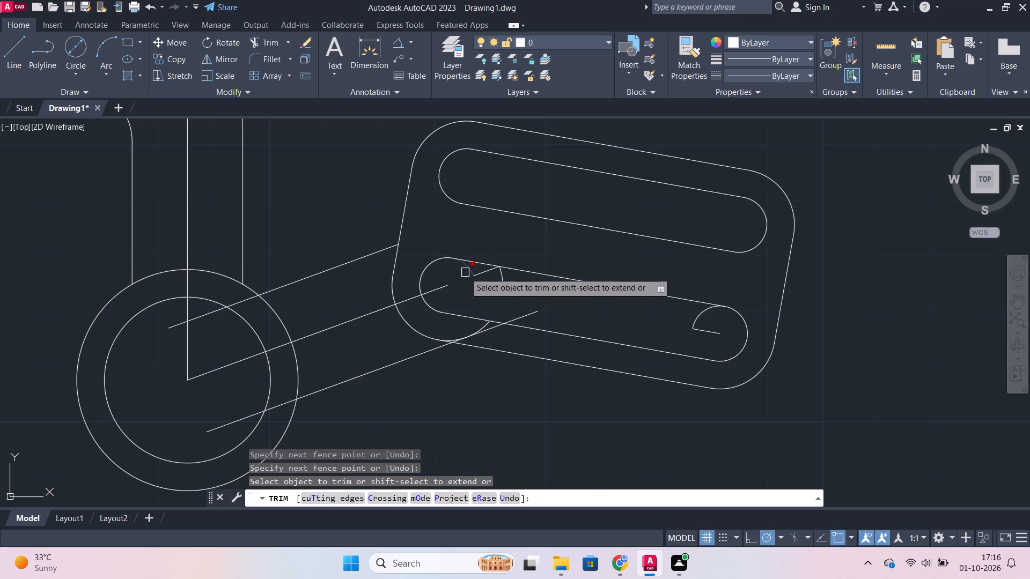
pyautogui.click(474, 272)
pyautogui.click(474, 280)
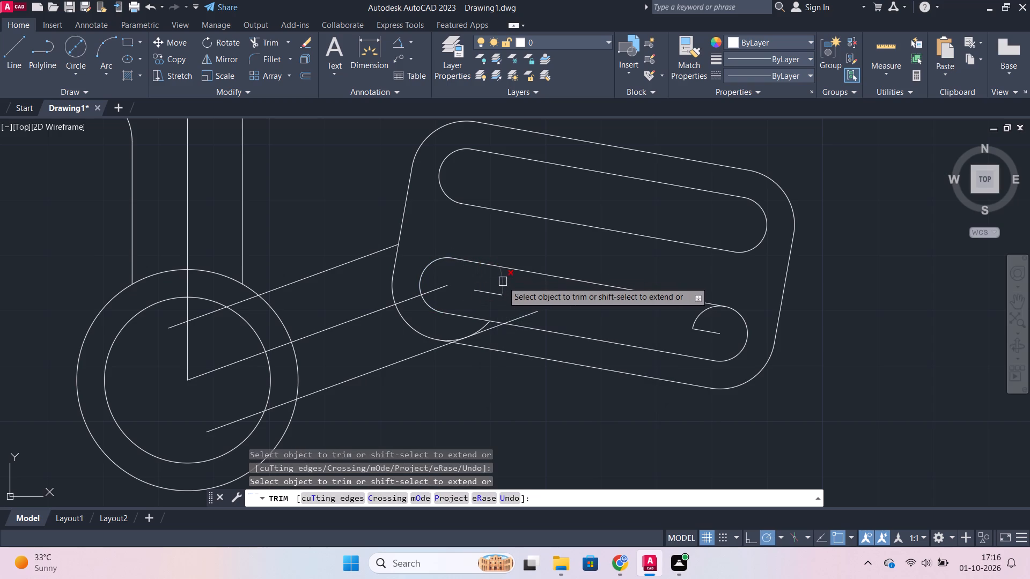
pyautogui.click(503, 281)
pyautogui.click(496, 292)
# Trim the arm centreline inside the lower slot's arm-side end and the large-circle arc between that slot and the outline.
pyautogui.click(445, 288)
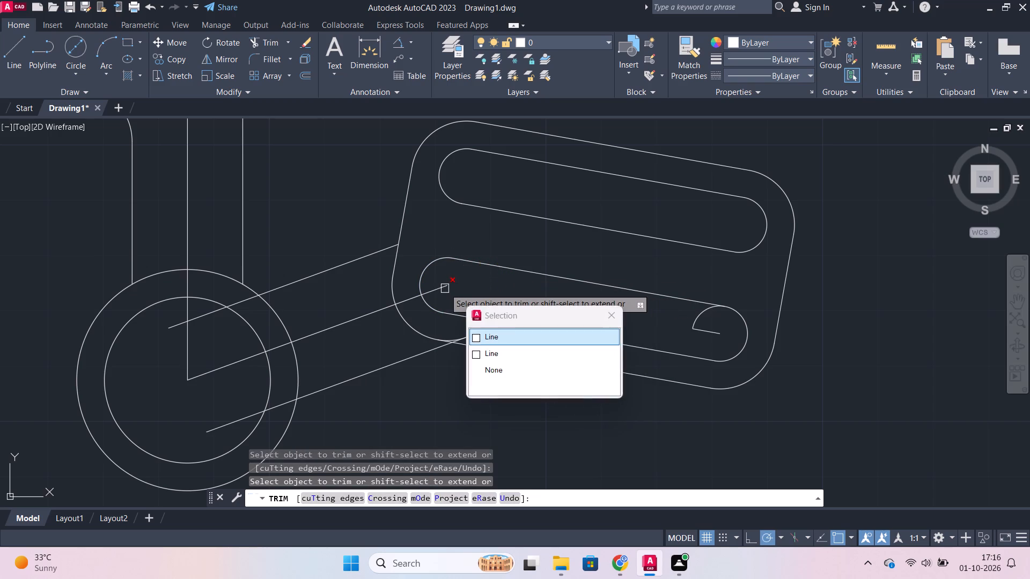
pyautogui.click(450, 288)
pyautogui.click(435, 286)
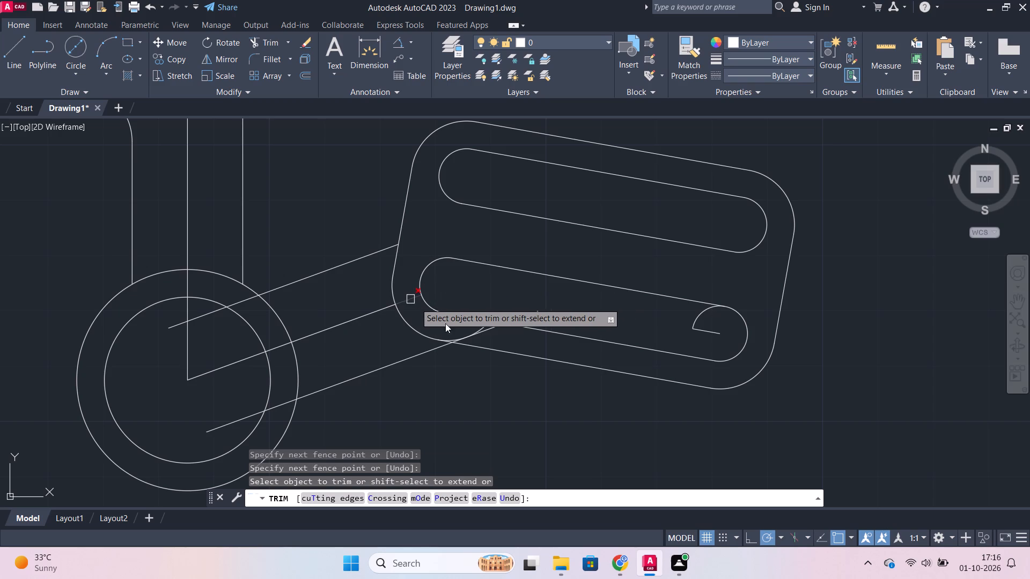
pyautogui.click(479, 331)
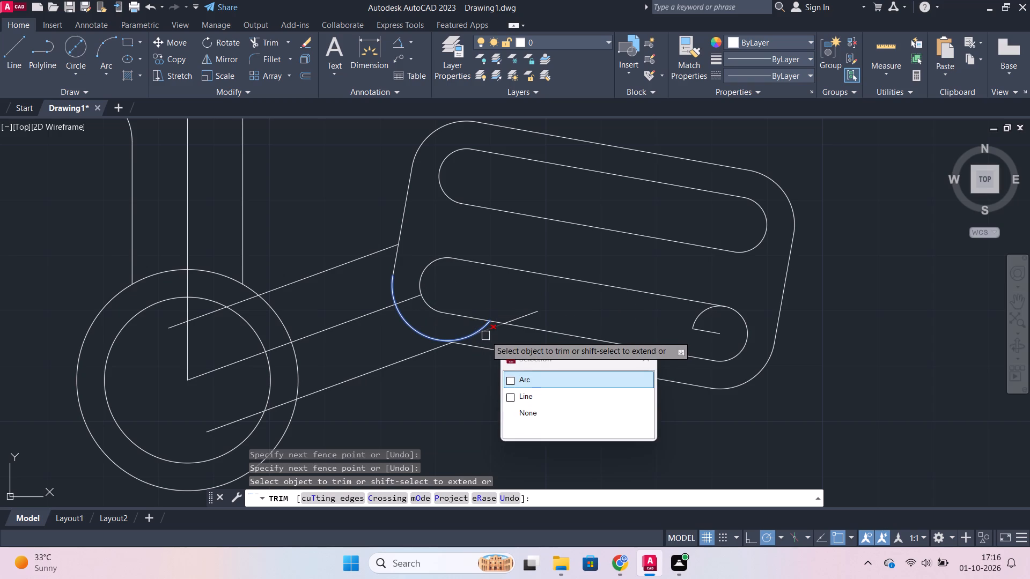
pyautogui.click(483, 333)
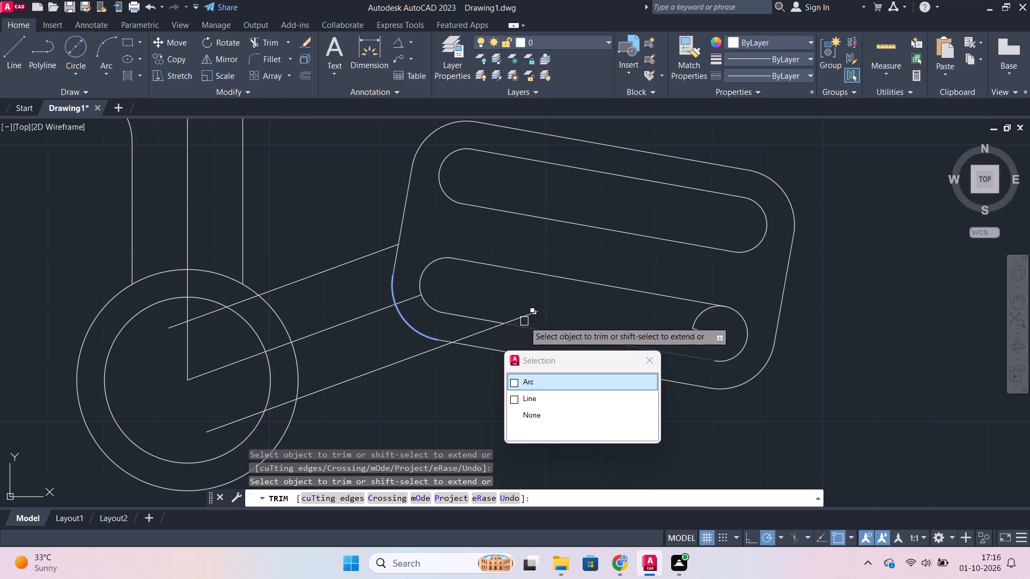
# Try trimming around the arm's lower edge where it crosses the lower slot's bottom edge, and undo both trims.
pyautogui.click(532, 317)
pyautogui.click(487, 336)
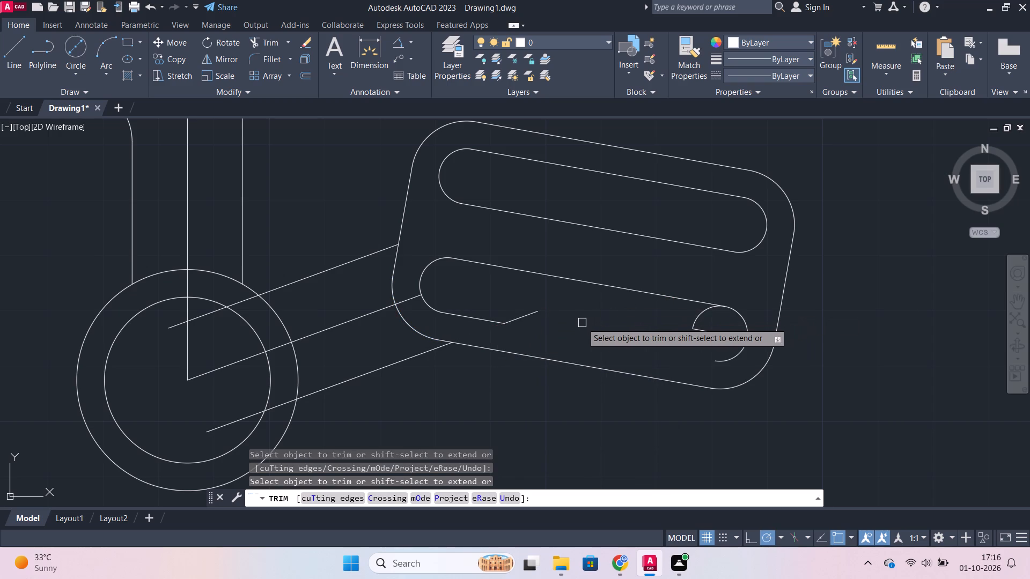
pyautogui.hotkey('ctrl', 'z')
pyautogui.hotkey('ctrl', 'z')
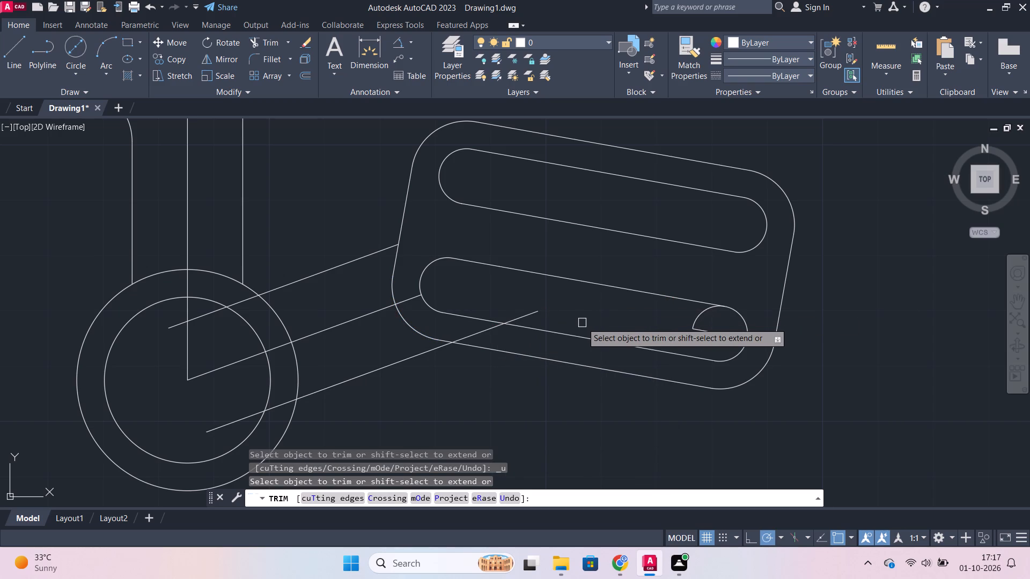
# Trim the arm's lower edge and centreline inside the two-slot outline, plus the leftover arc and centreline at the lower slot's far end.
pyautogui.click(539, 309)
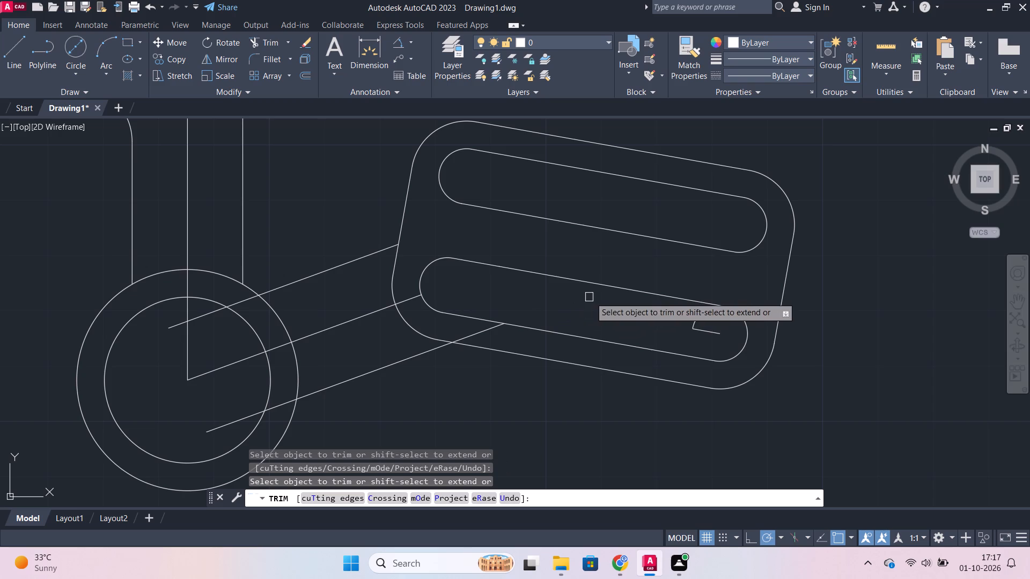
pyautogui.click(706, 330)
pyautogui.click(689, 319)
pyautogui.click(693, 317)
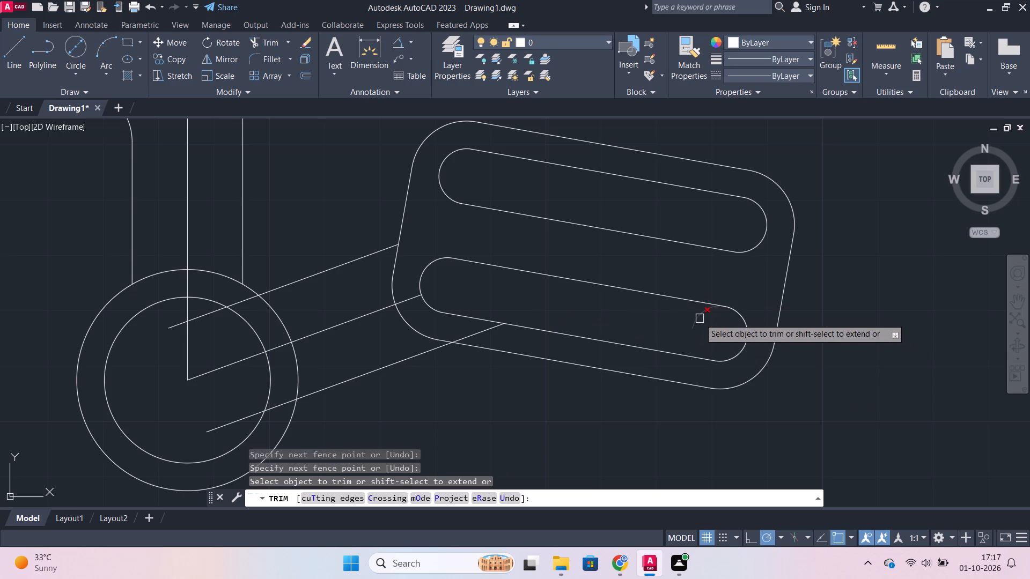
pyautogui.click(700, 318)
pyautogui.click(491, 332)
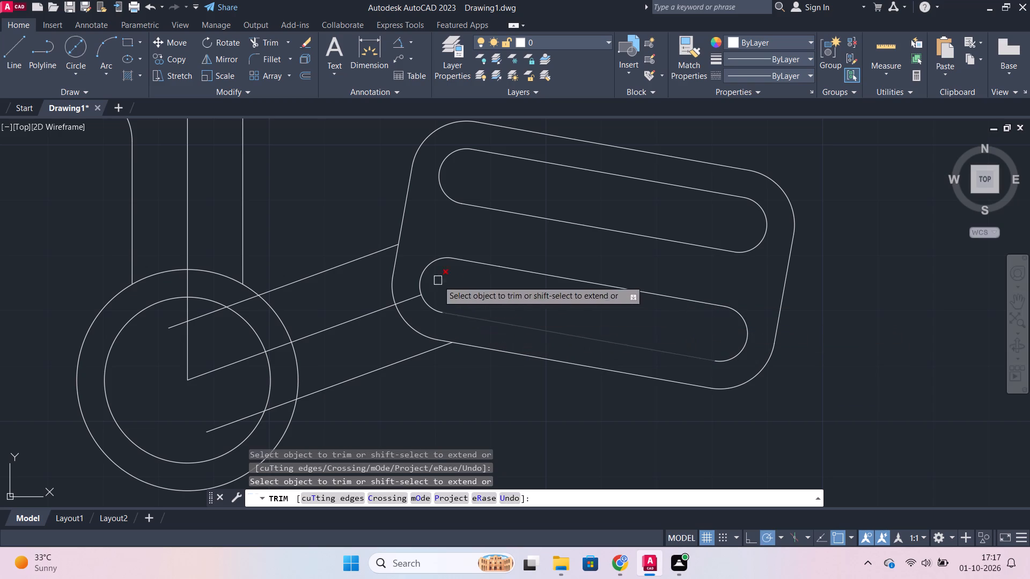
pyautogui.click(407, 299)
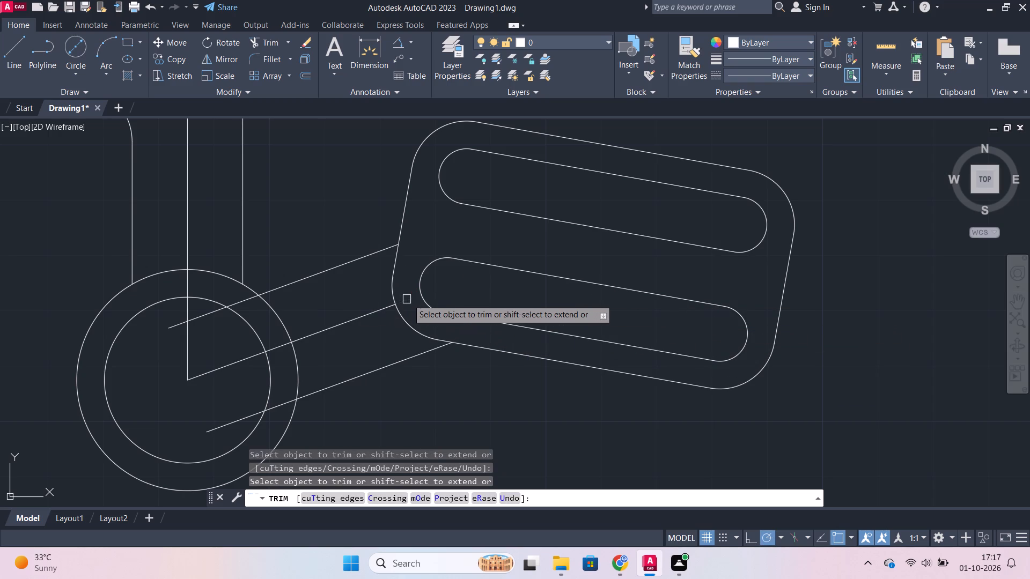
# Trim both edges of the angled arm back to the outer concentric circle, removing their overhangs inside the circles.
pyautogui.scroll(-1, 580, 292)
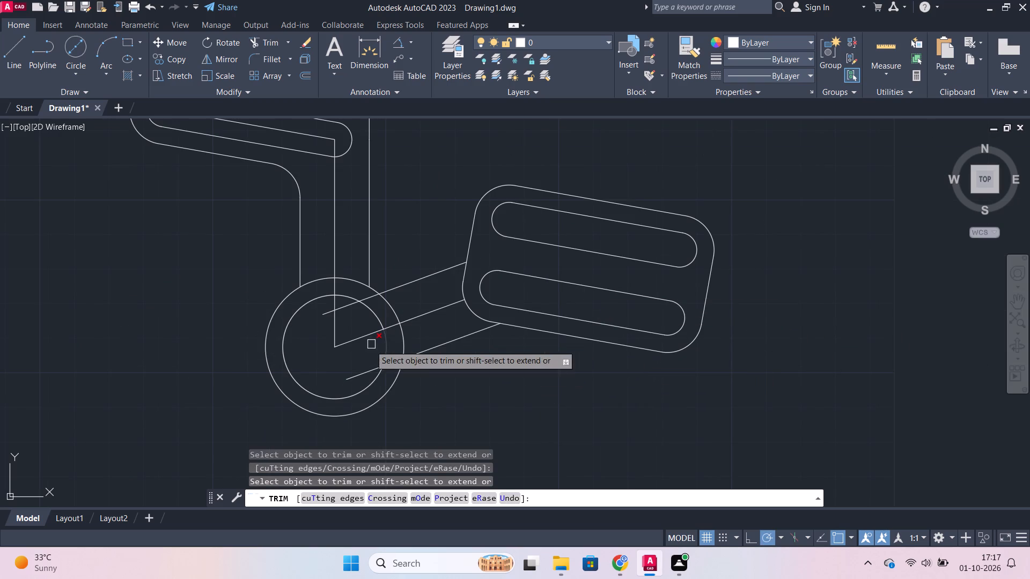
pyautogui.click(358, 371)
pyautogui.scroll(2, 373, 366)
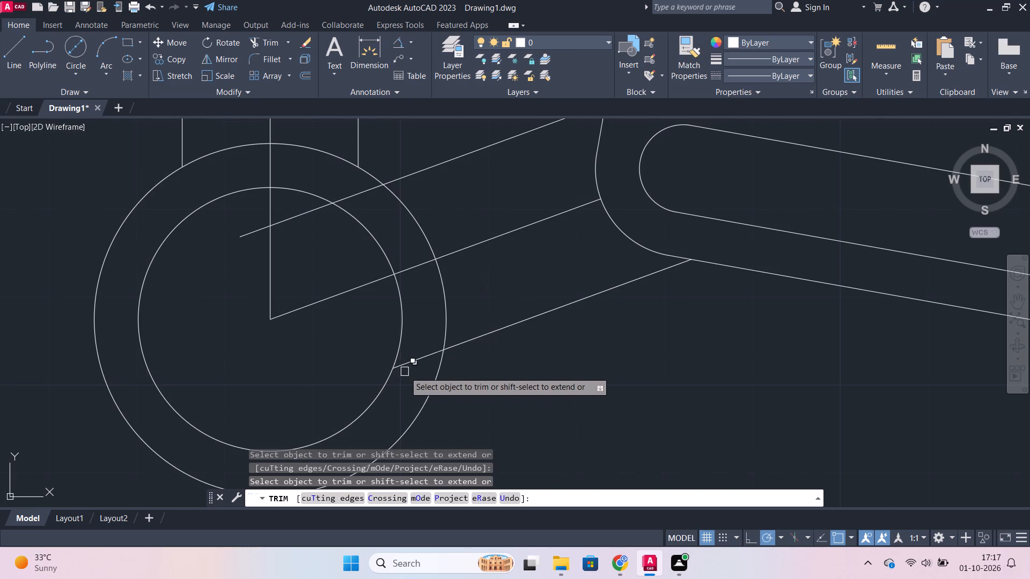
pyautogui.click(411, 365)
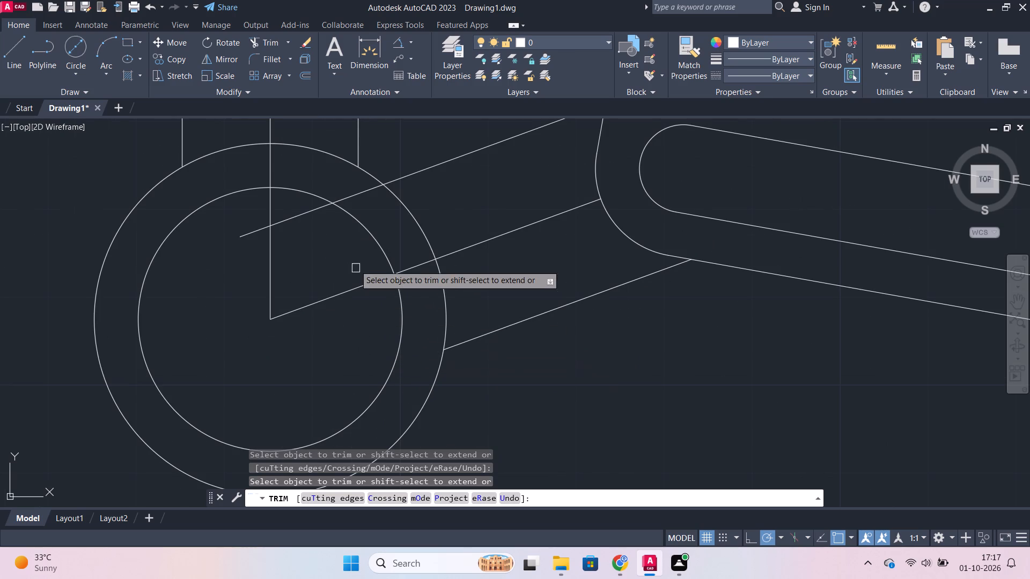
pyautogui.click(289, 219)
pyautogui.click(362, 191)
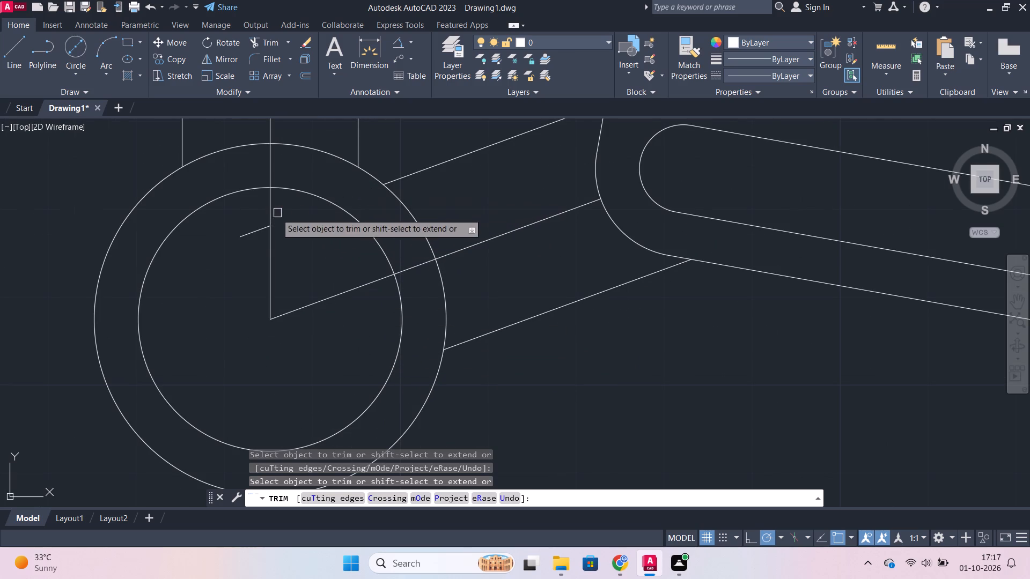
pyautogui.click(256, 229)
# Trim away the angled arm's centreline between the concentric circles' centre and the two-slot outline.
pyautogui.scroll(-2, 303, 256)
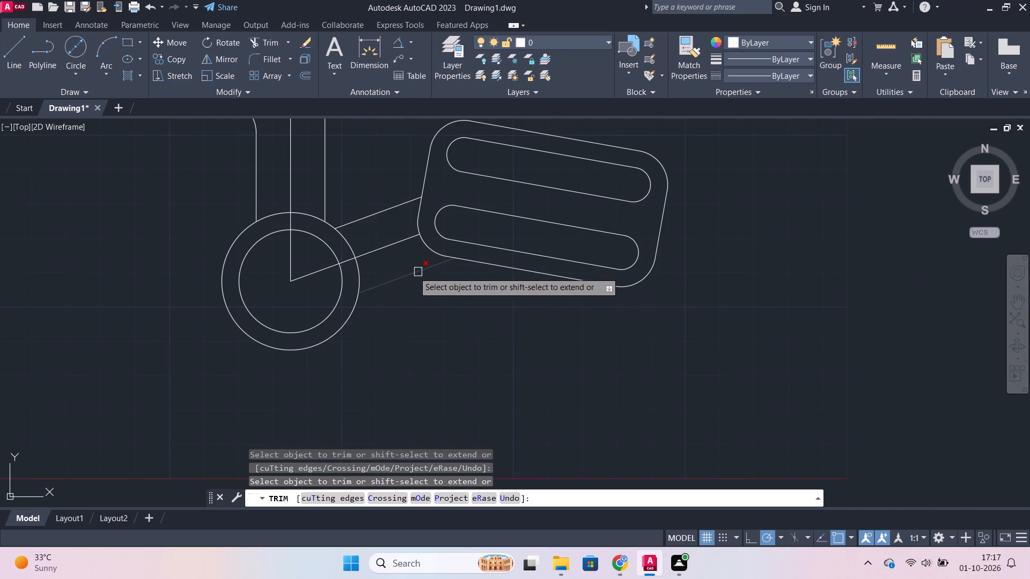
pyautogui.click(345, 258)
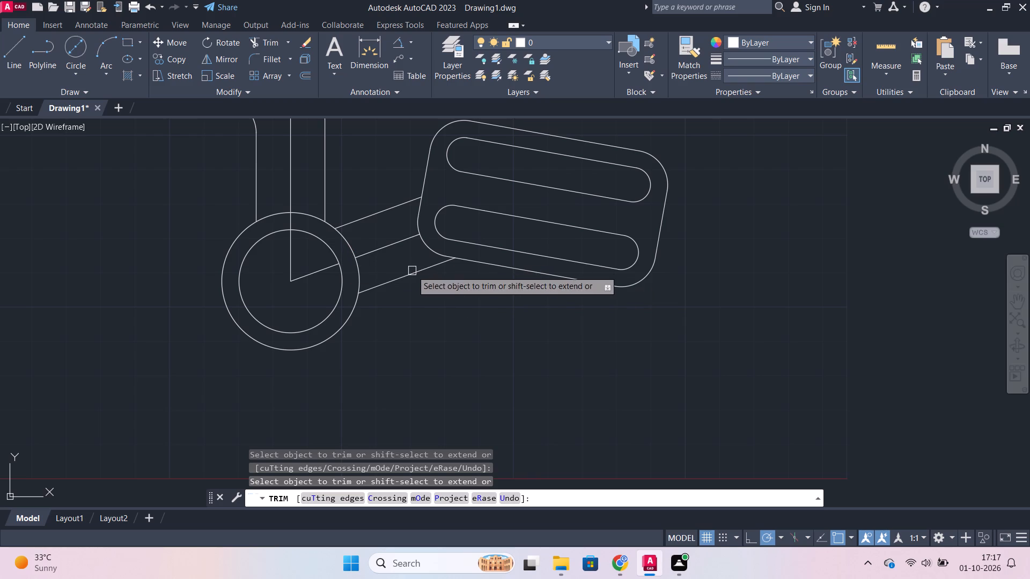
pyautogui.moveTo(528, 317); pyautogui.dragTo(630, 355, button='middle')
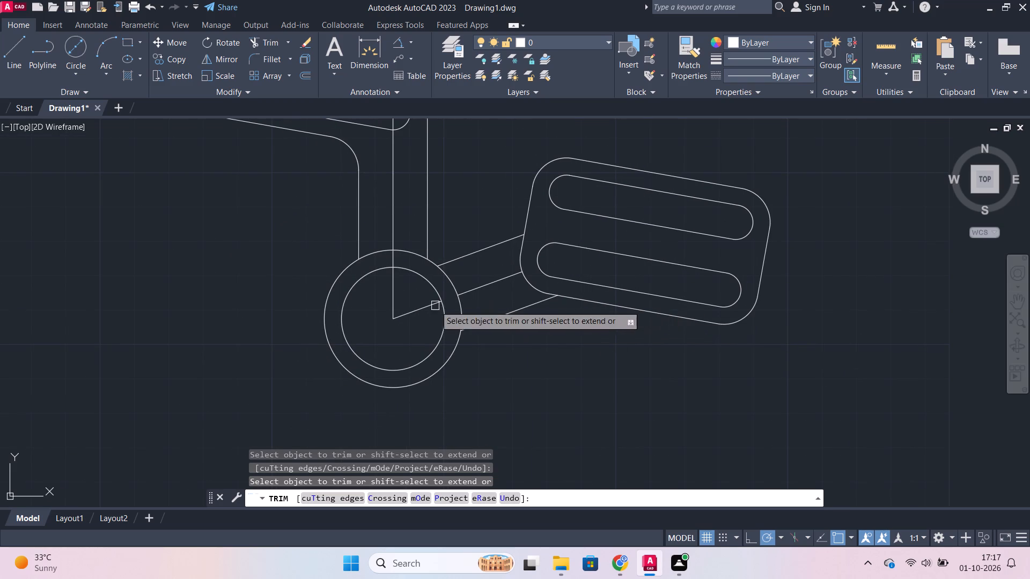
pyautogui.click(413, 310)
pyautogui.click(494, 284)
# Trim away the vertical arm's centreline from the lower slot down to the centre of the concentric circles.
pyautogui.scroll(-2, 485, 281)
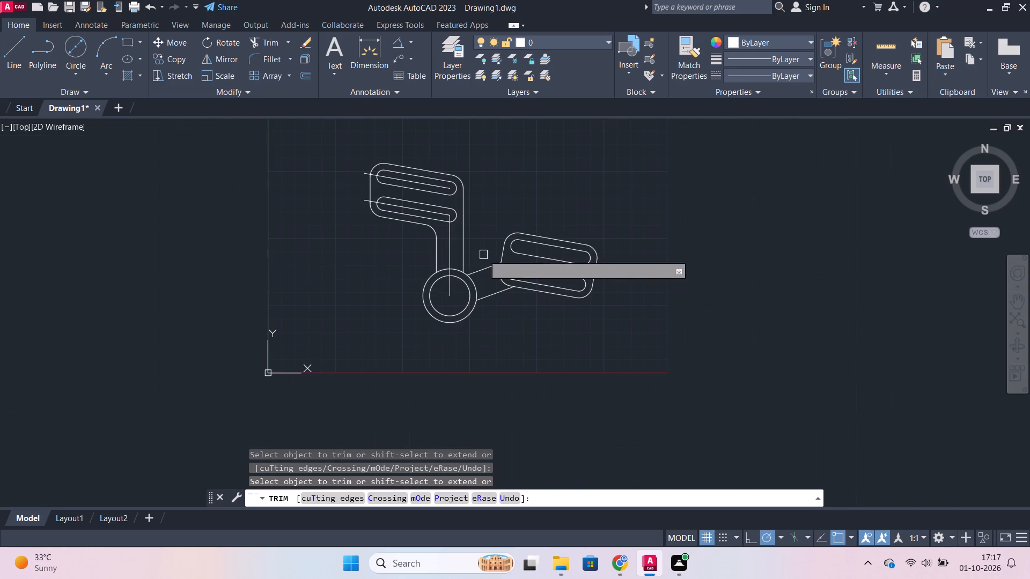
pyautogui.click(447, 242)
pyautogui.scroll(2, 454, 276)
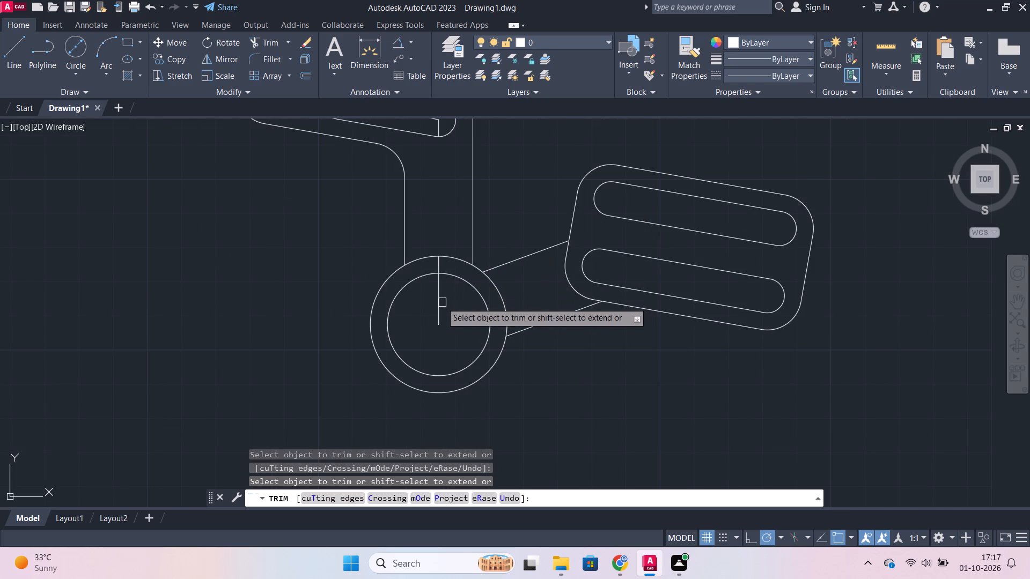
pyautogui.click(440, 293)
pyautogui.click(437, 270)
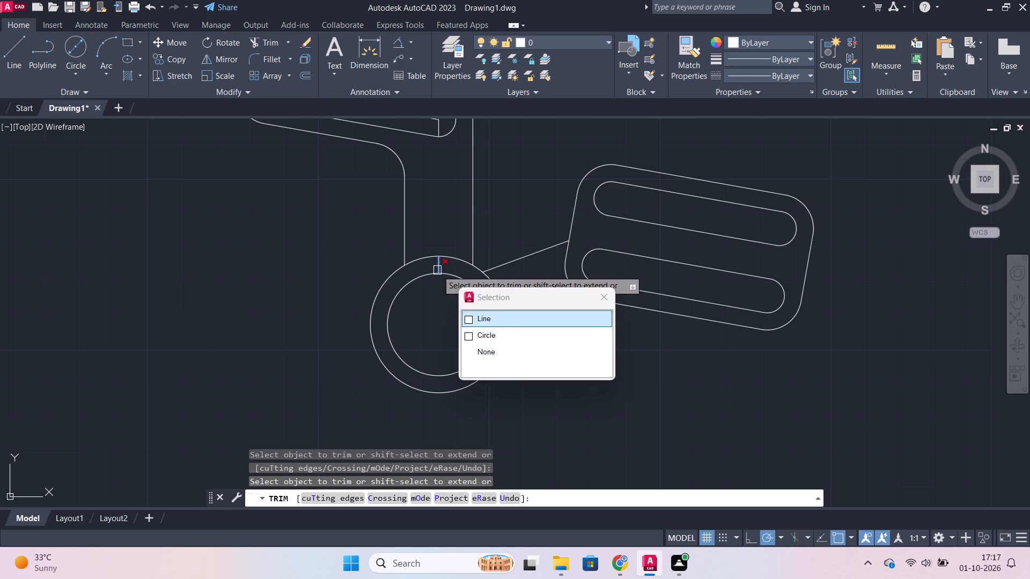
pyautogui.click(489, 323)
pyautogui.scroll(-1, 448, 312)
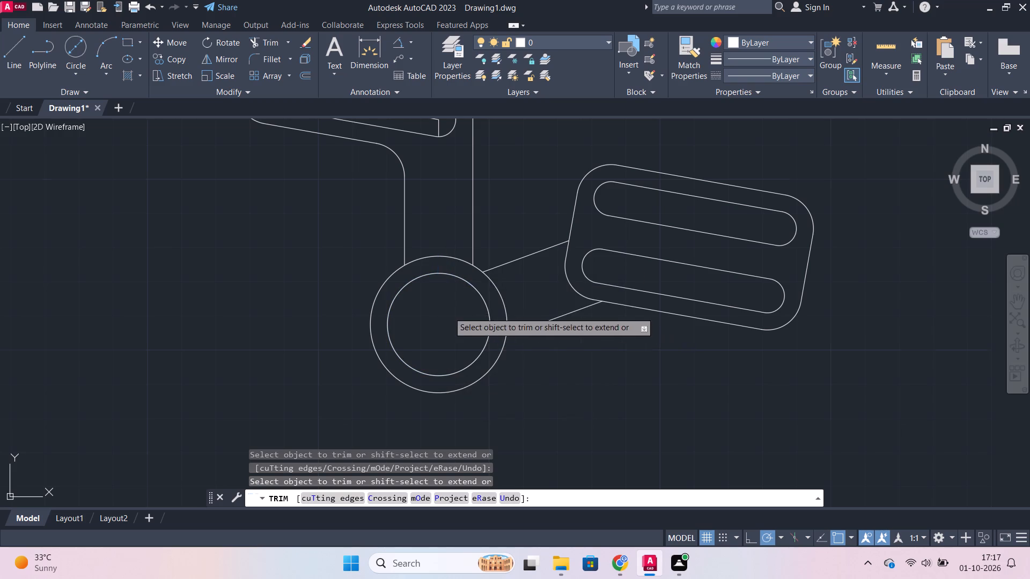
pyautogui.moveTo(406, 330); pyautogui.dragTo(431, 380, button='middle')
pyautogui.press('Escape')
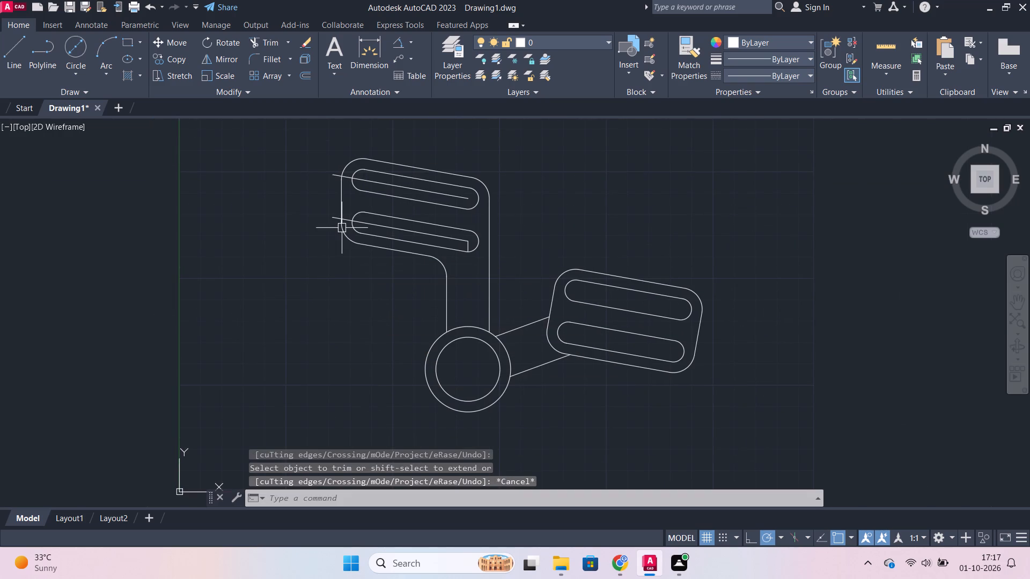
# Erase both slot centrelines and the short leftover vertical line from the slotted head of the vertical arm.
pyautogui.click(338, 221)
pyautogui.press('Escape')
pyautogui.scroll(2, 334, 173)
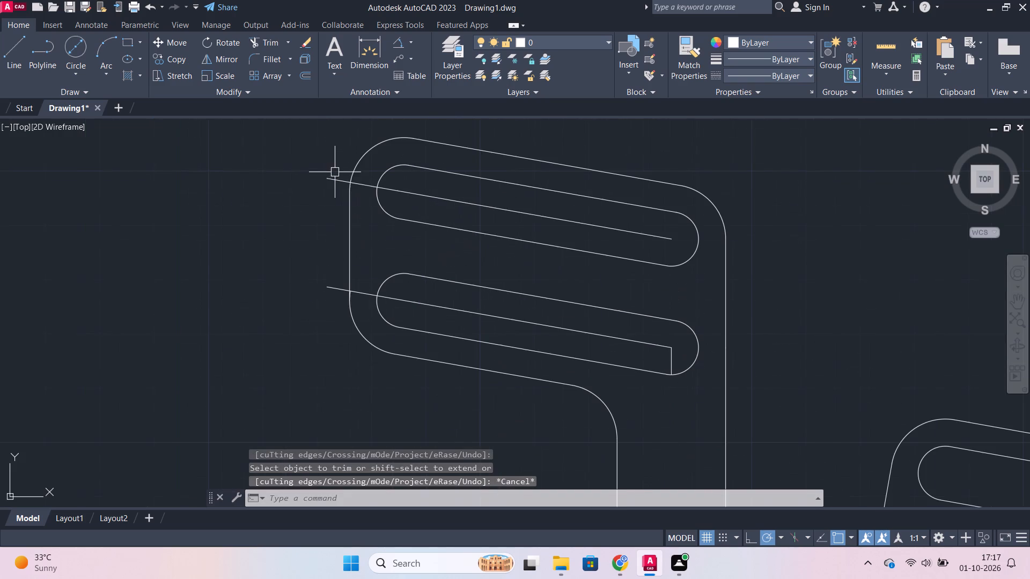
pyautogui.click(335, 183)
pyautogui.click(336, 287)
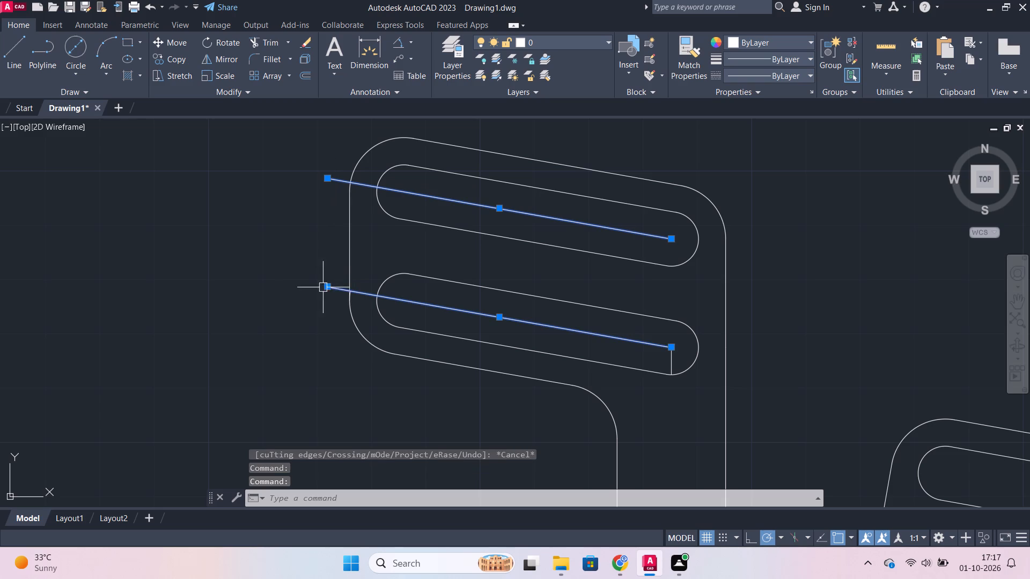
pyautogui.press('e')
pyautogui.press('Return')
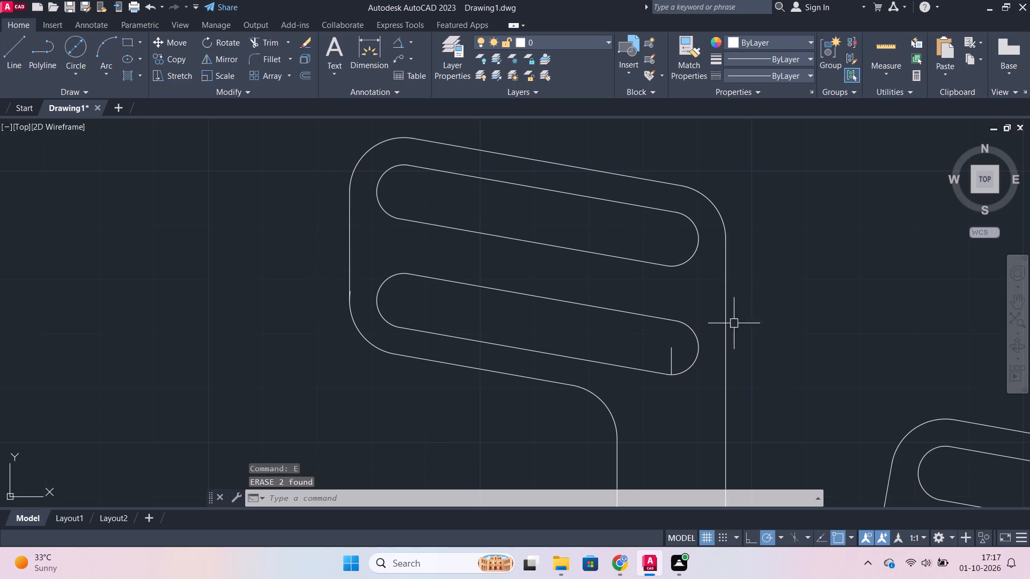
pyautogui.click(673, 358)
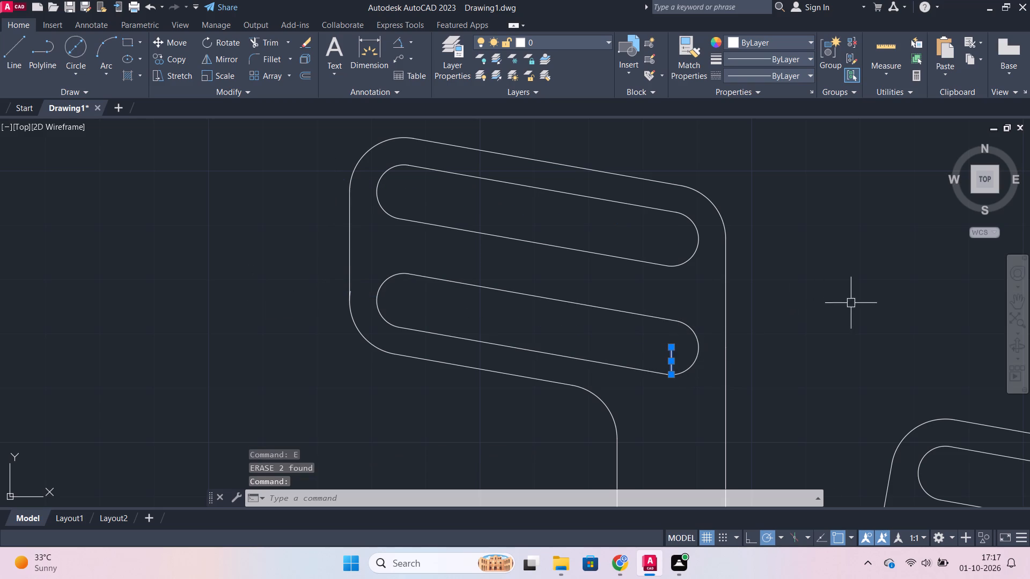
pyautogui.press('e')
pyautogui.press('Return')
# Fillet the corner between the vertical arm's edge and the angled arm's upper edge with a radius of 10.
pyautogui.scroll(-3, 863, 306)
pyautogui.moveTo(858, 306); pyautogui.dragTo(696, 281, button='middle')
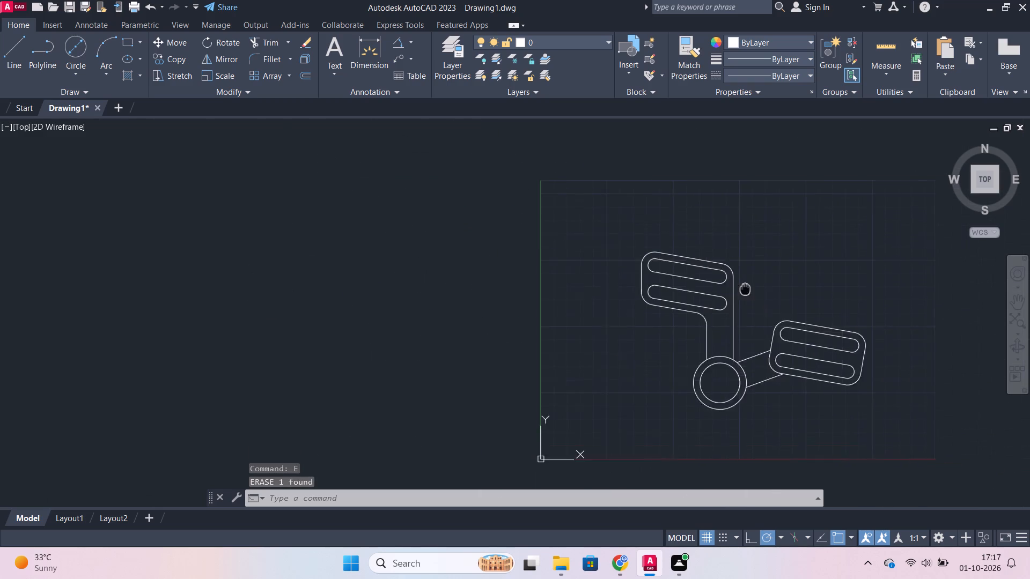
pyautogui.scroll(1, 851, 319)
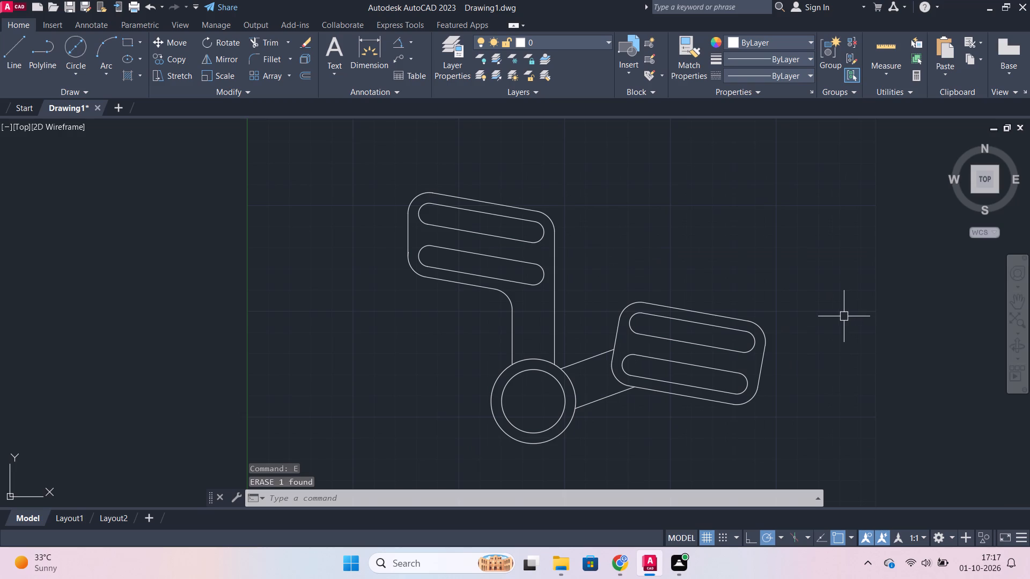
pyautogui.scroll(1, 844, 316)
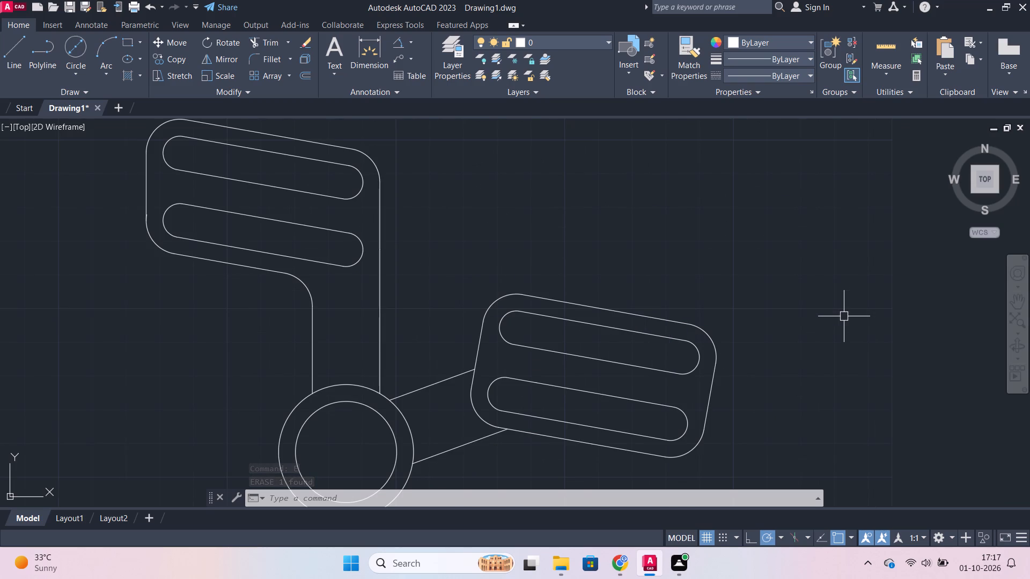
pyautogui.press('f')
pyautogui.press('Return')
pyautogui.press('r')
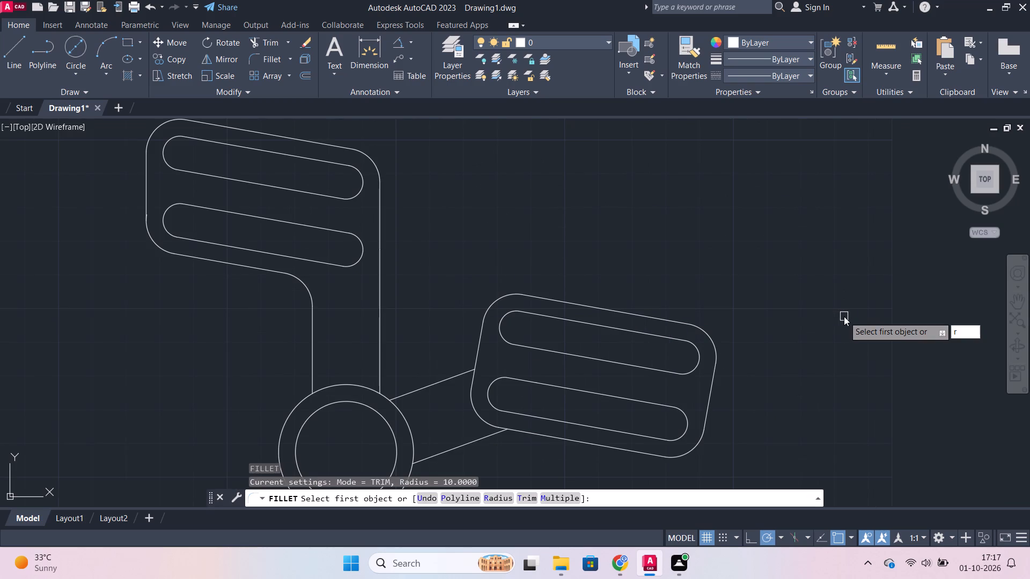
pyautogui.press('Return')
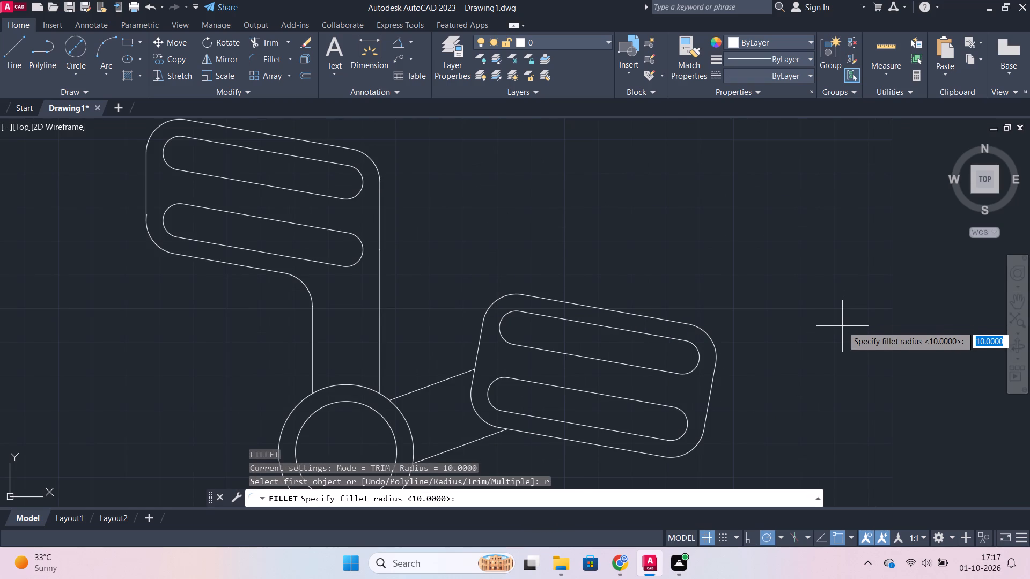
pyautogui.write('10')
pyautogui.press('Return')
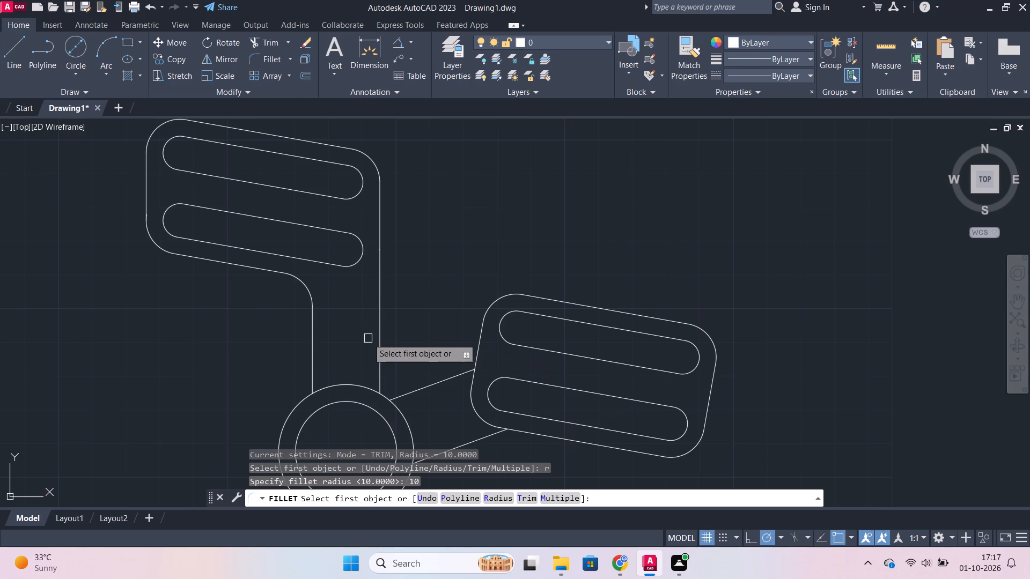
pyautogui.click(377, 332)
pyautogui.click(409, 394)
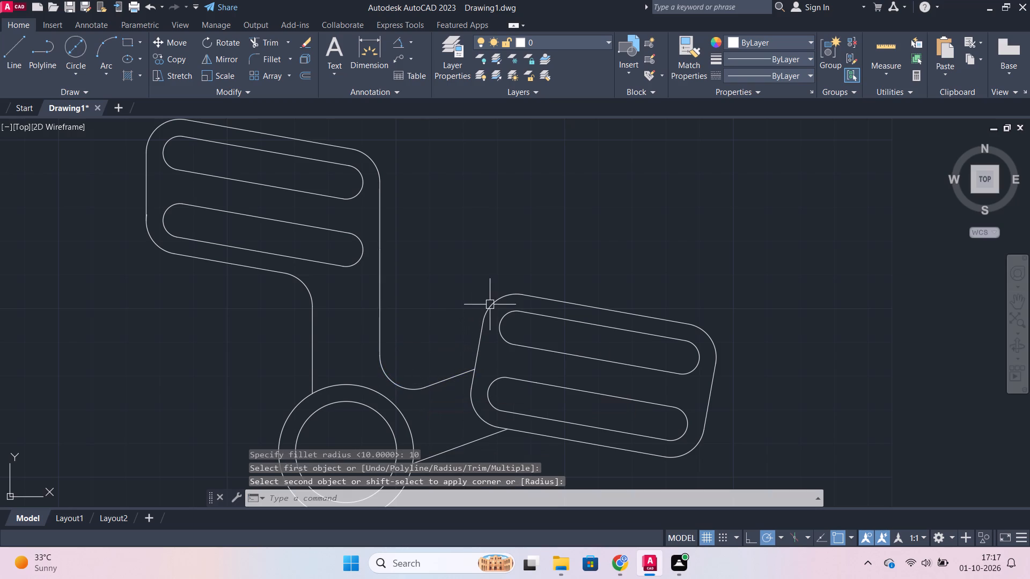
# Fillet the angled arm's upper and lower edges into the adjoining sides of its two-slot head outline at radius 10.
pyautogui.press('space')
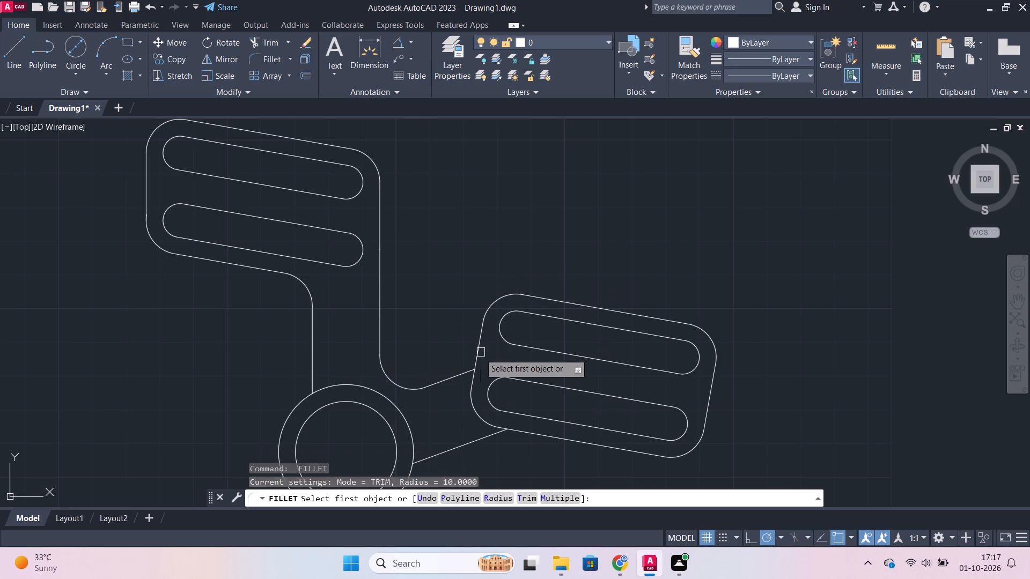
pyautogui.click(457, 375)
pyautogui.click(479, 358)
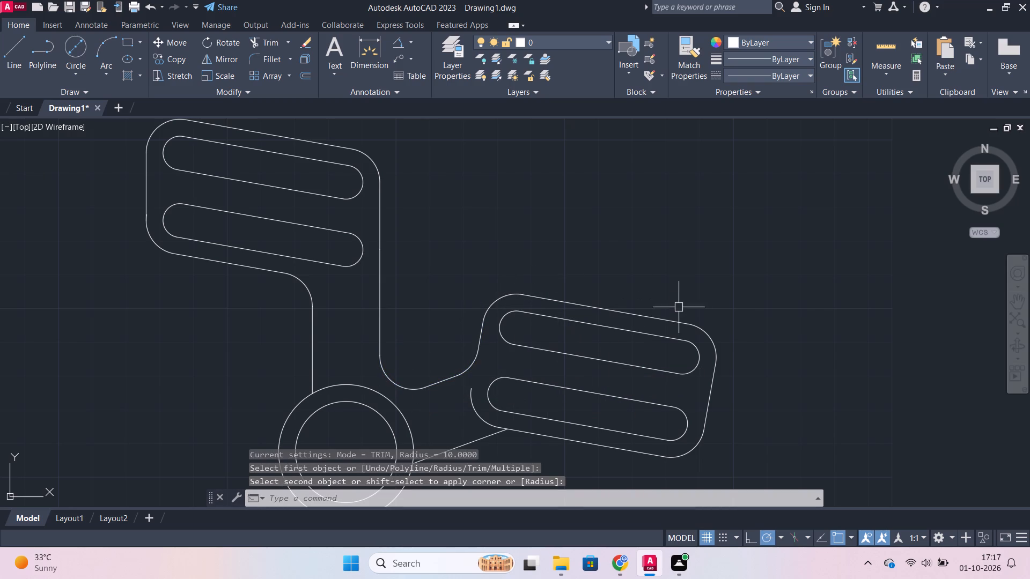
pyautogui.press('space')
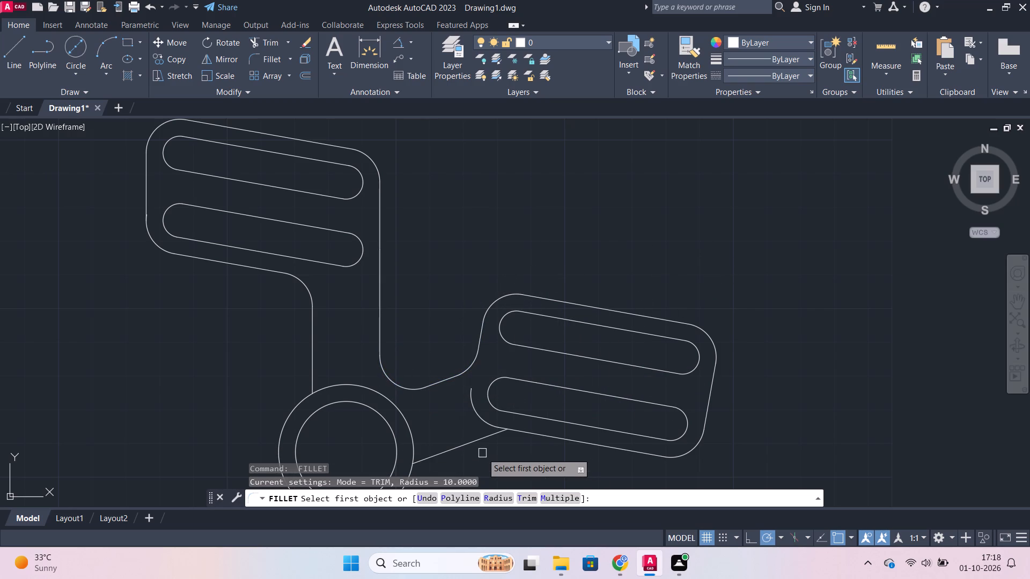
pyautogui.click(480, 442)
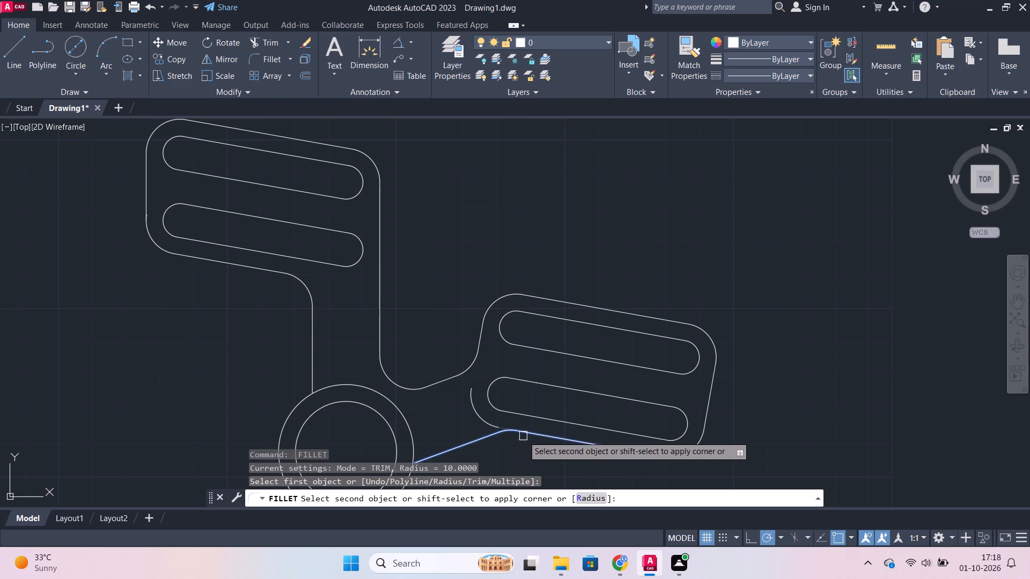
pyautogui.click(523, 436)
# Erase the leftover corner arc where the angled arm meets its two-slot head.
pyautogui.scroll(-1, 703, 420)
pyautogui.moveTo(632, 454); pyautogui.dragTo(633, 450, button='middle')
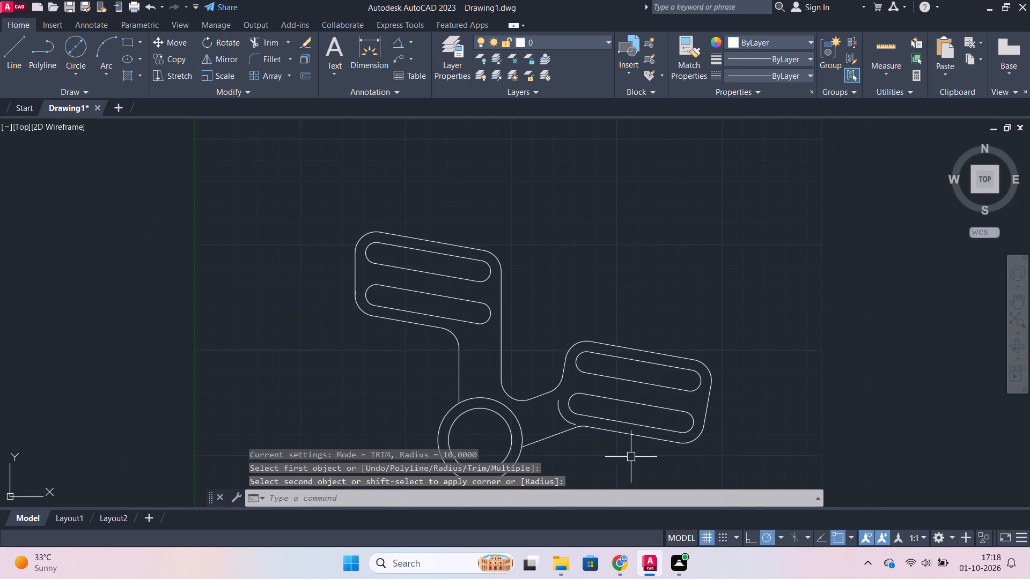
pyautogui.moveTo(633, 450); pyautogui.dragTo(643, 402, button='middle')
pyautogui.scroll(1, 557, 363)
pyautogui.click(580, 369)
pyautogui.press('e')
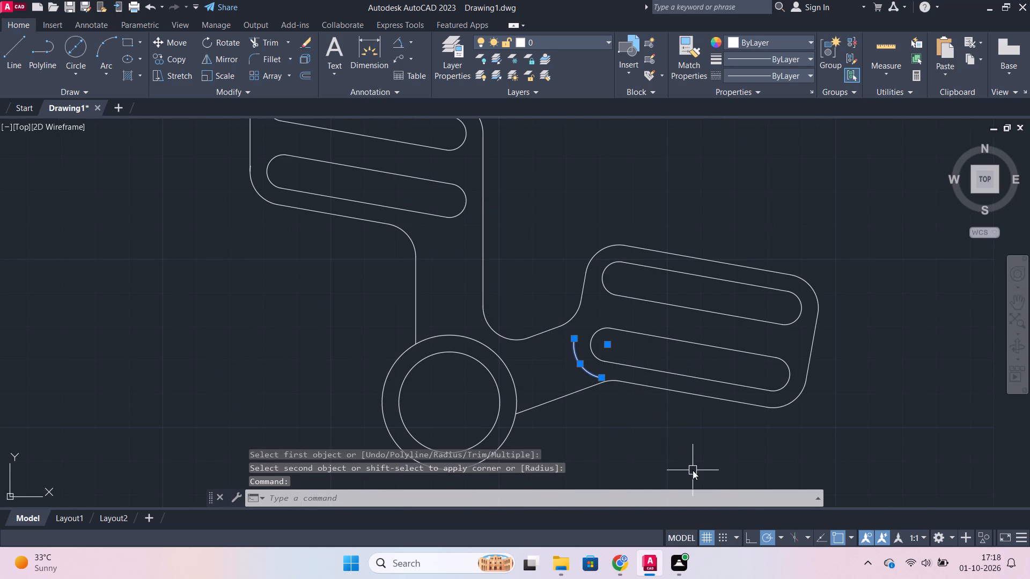
pyautogui.press('Return')
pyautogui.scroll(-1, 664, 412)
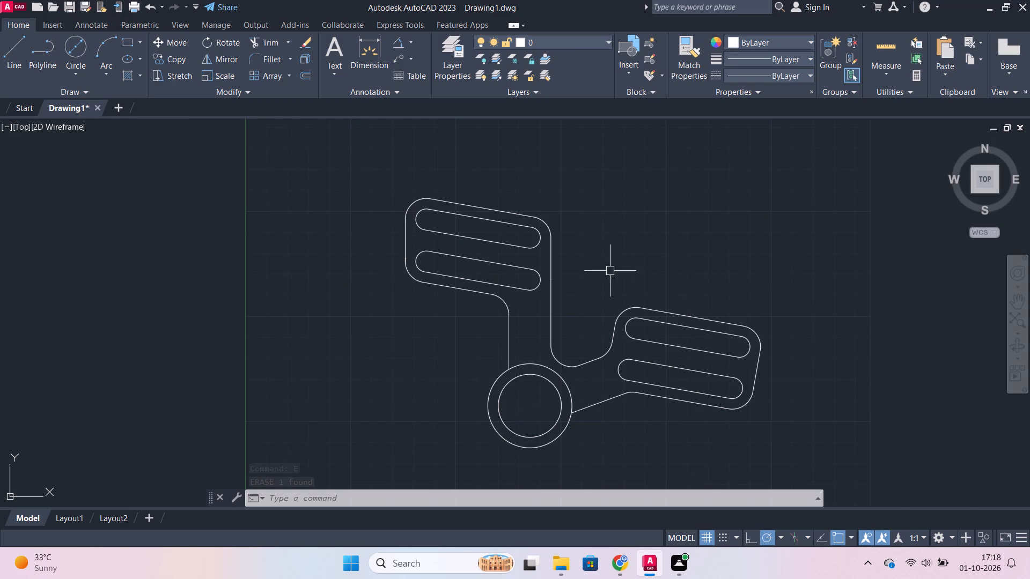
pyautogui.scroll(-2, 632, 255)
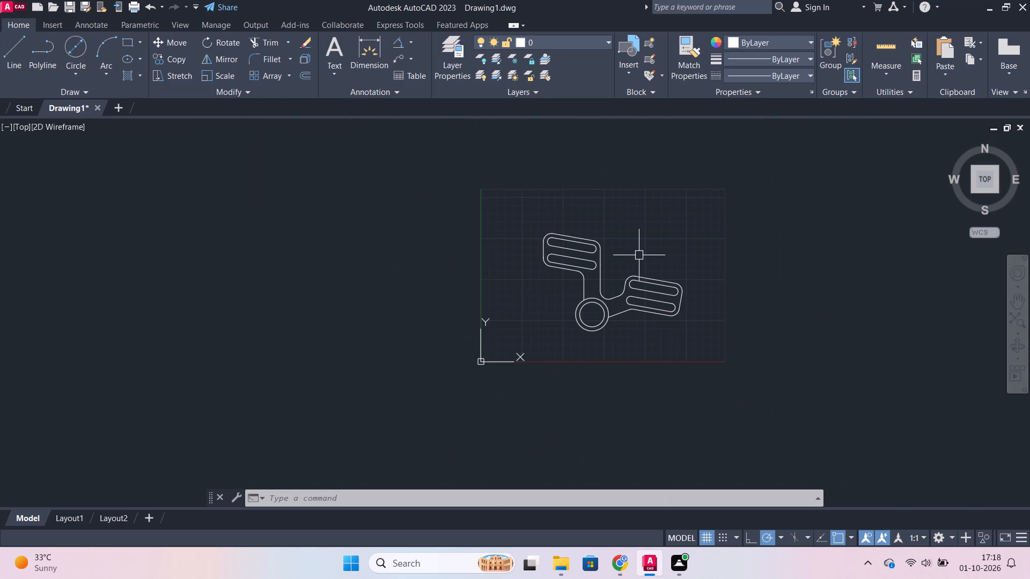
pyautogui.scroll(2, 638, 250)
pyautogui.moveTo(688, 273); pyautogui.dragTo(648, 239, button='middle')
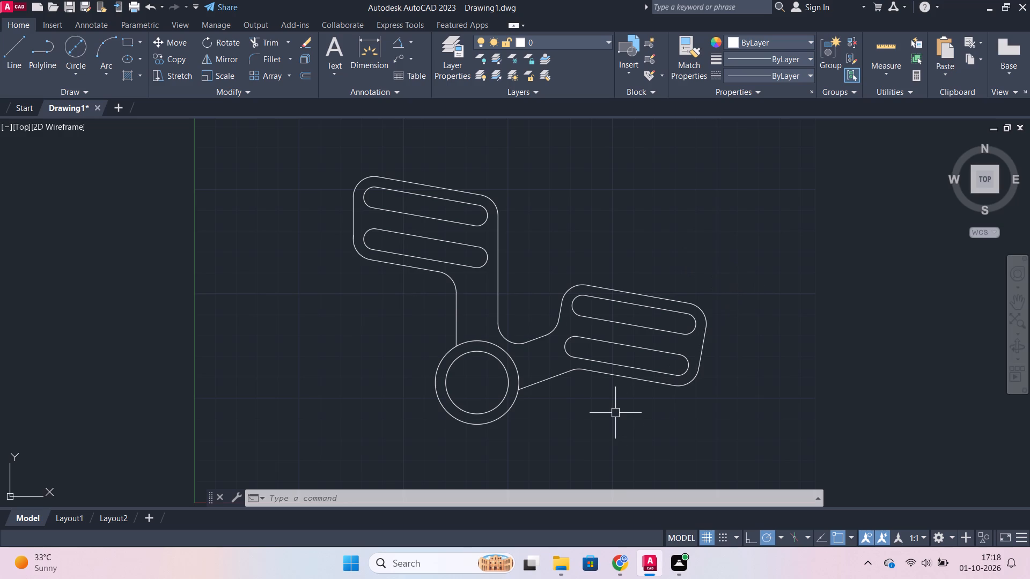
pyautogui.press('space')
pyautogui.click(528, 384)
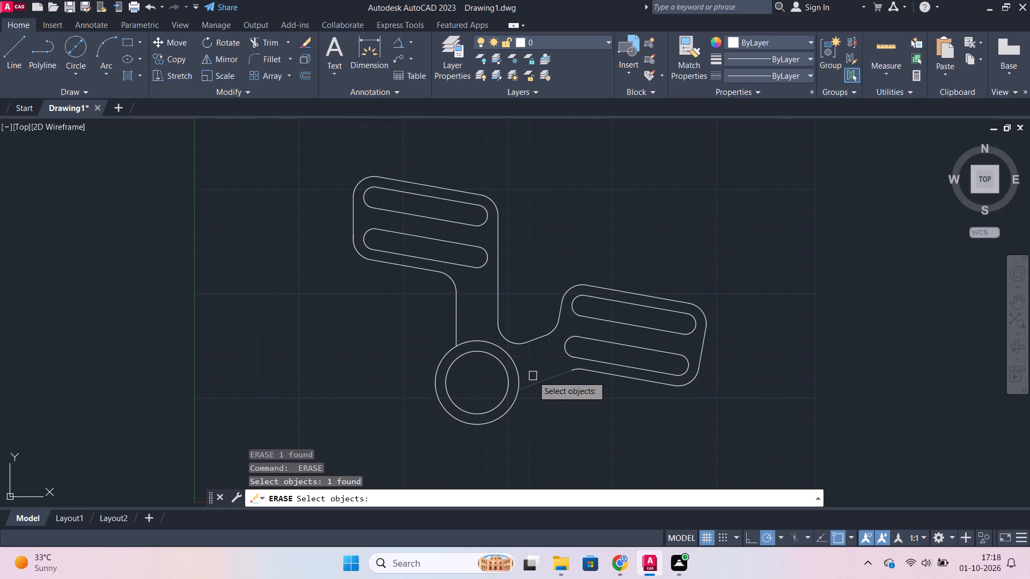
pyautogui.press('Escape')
# Fillet the angled arm's lower edge to the outer concentric circle with a radius of 10.
pyautogui.press('f')
pyautogui.press('Return')
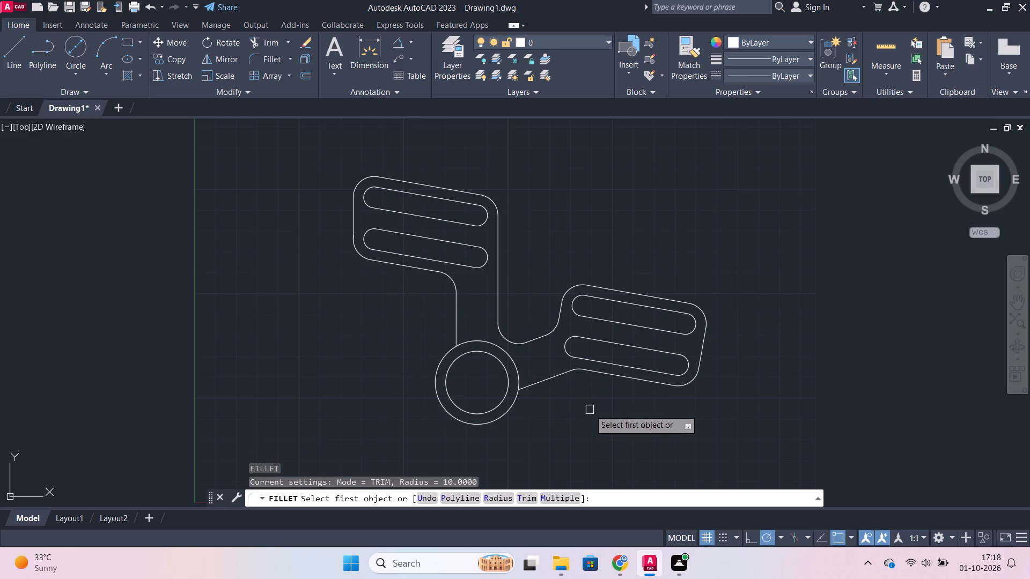
pyautogui.press('r')
pyautogui.press('Return')
pyautogui.write('10')
pyautogui.press('Return')
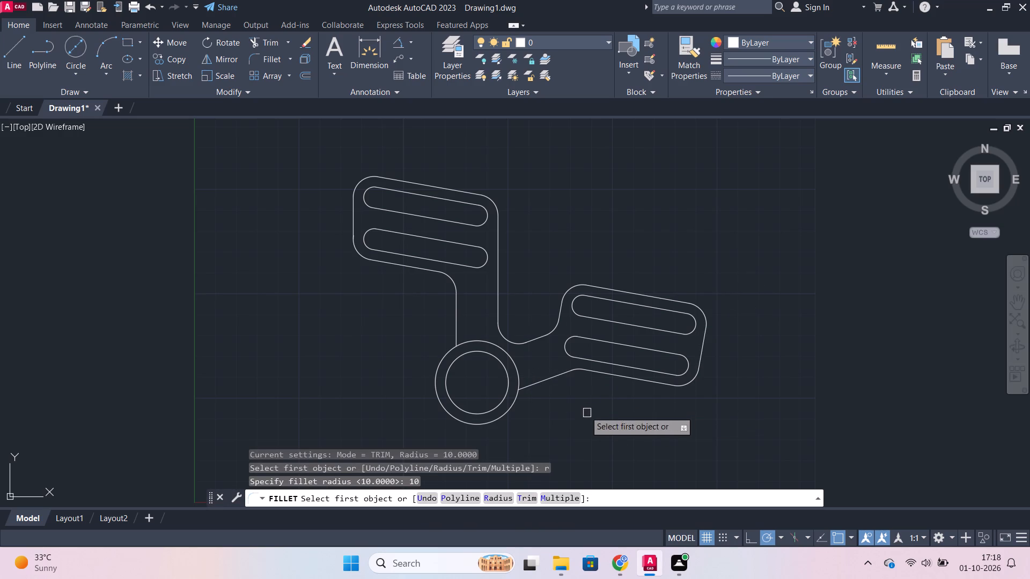
pyautogui.click(536, 385)
pyautogui.click(511, 404)
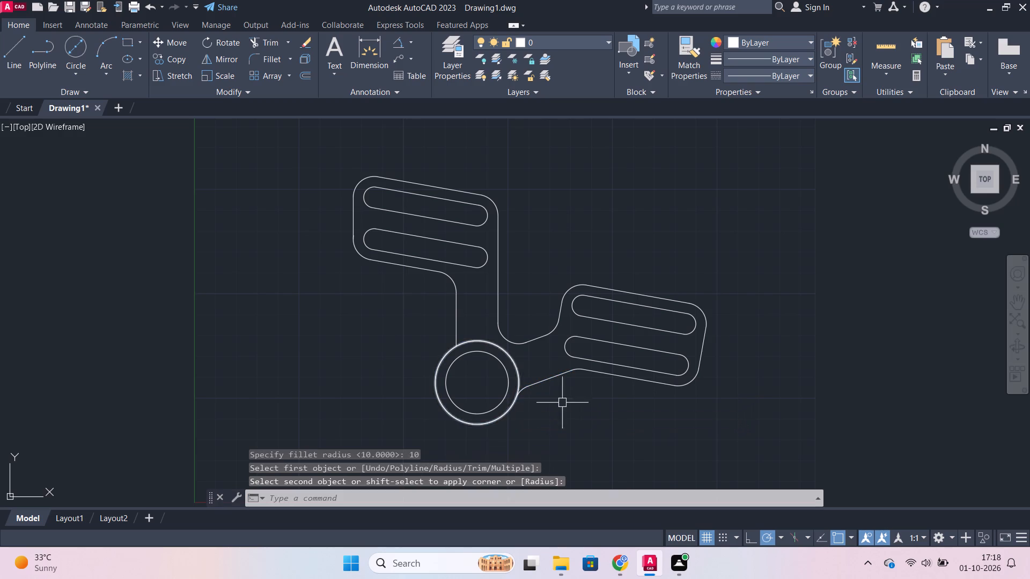
# Move the whole part upward and slightly to the left within the drawing limits.
pyautogui.moveTo(394, 367); pyautogui.dragTo(415, 330, button='middle')
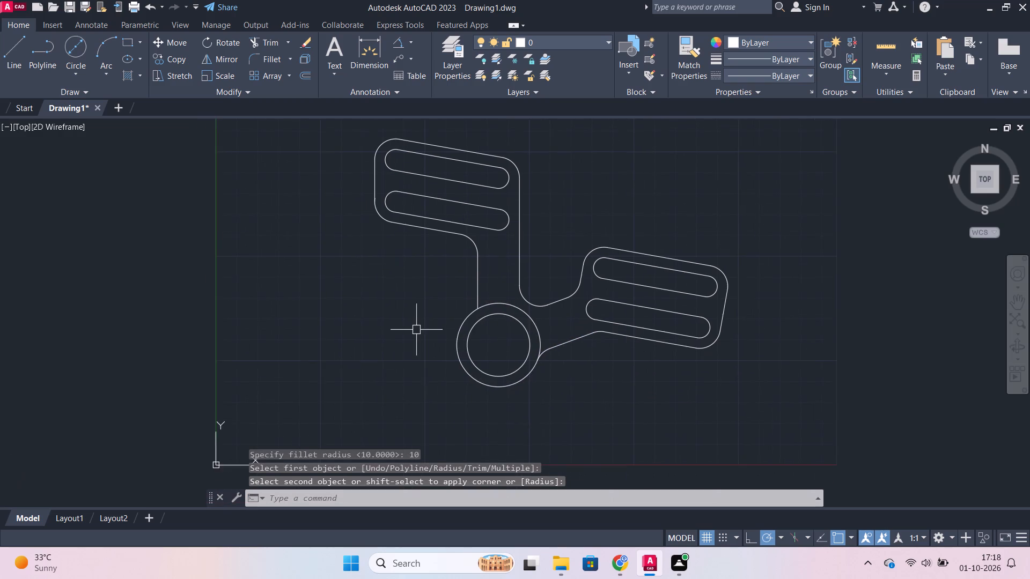
pyautogui.scroll(-2, 416, 330)
pyautogui.scroll(1, 406, 306)
pyautogui.press('Escape')
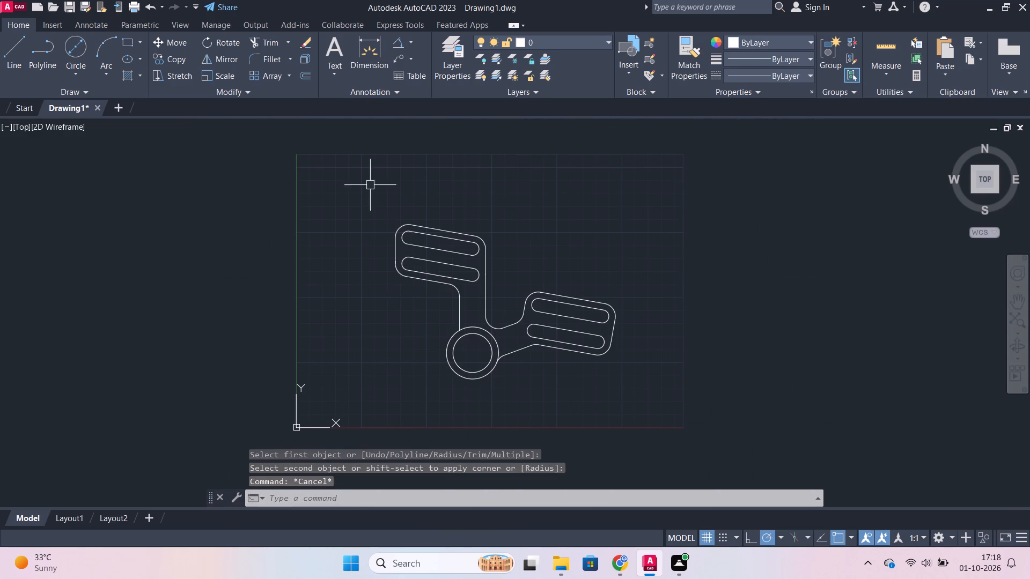
pyautogui.click(370, 184)
pyautogui.click(626, 412)
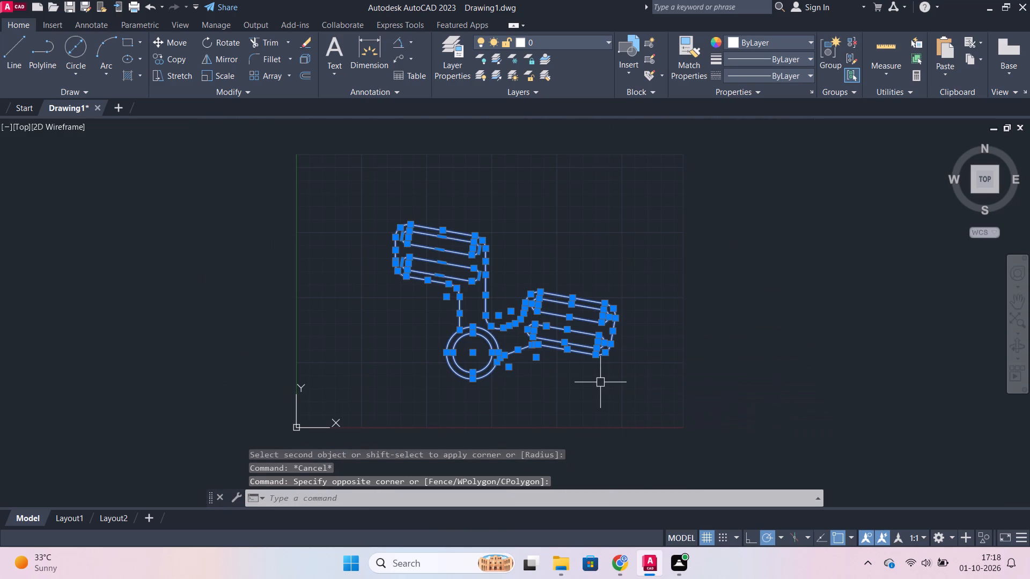
pyautogui.press('m')
pyautogui.press('Return')
pyautogui.click(603, 381)
pyautogui.click(593, 333)
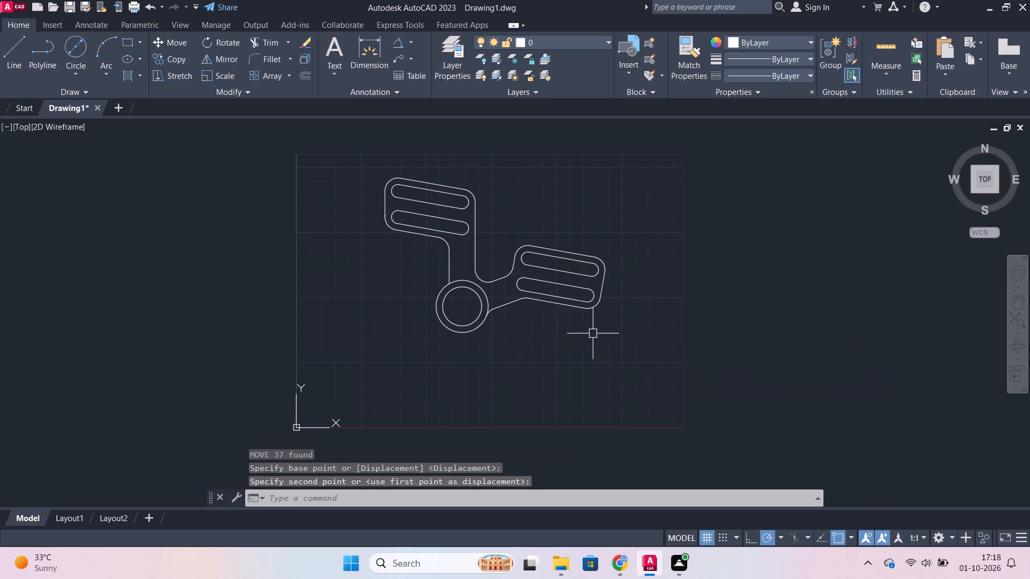
# Draw a 45-unit line from the centre of the concentric circles, running down-left at a polar angle of 225°.
pyautogui.scroll(1, 560, 255)
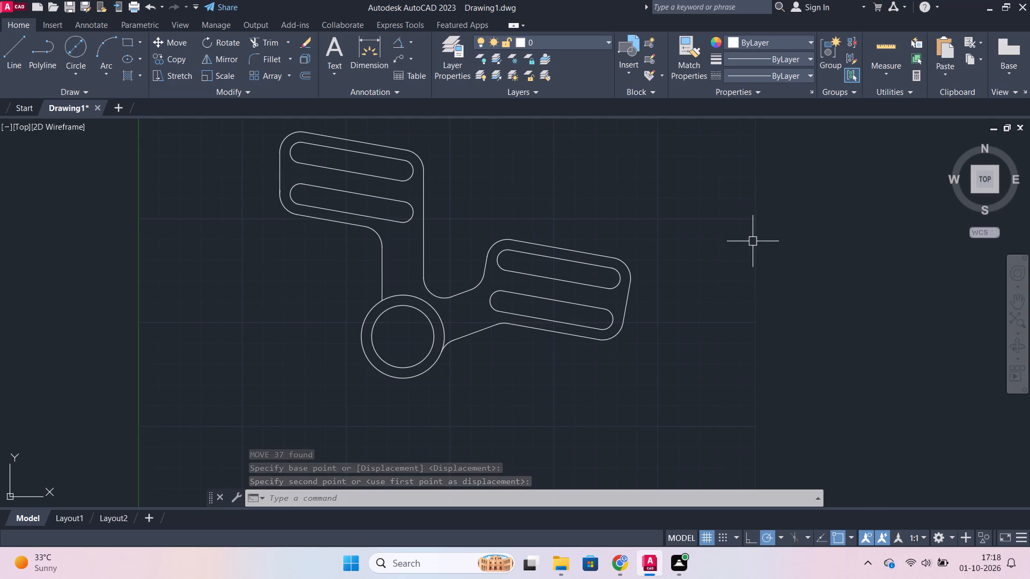
pyautogui.press('Escape')
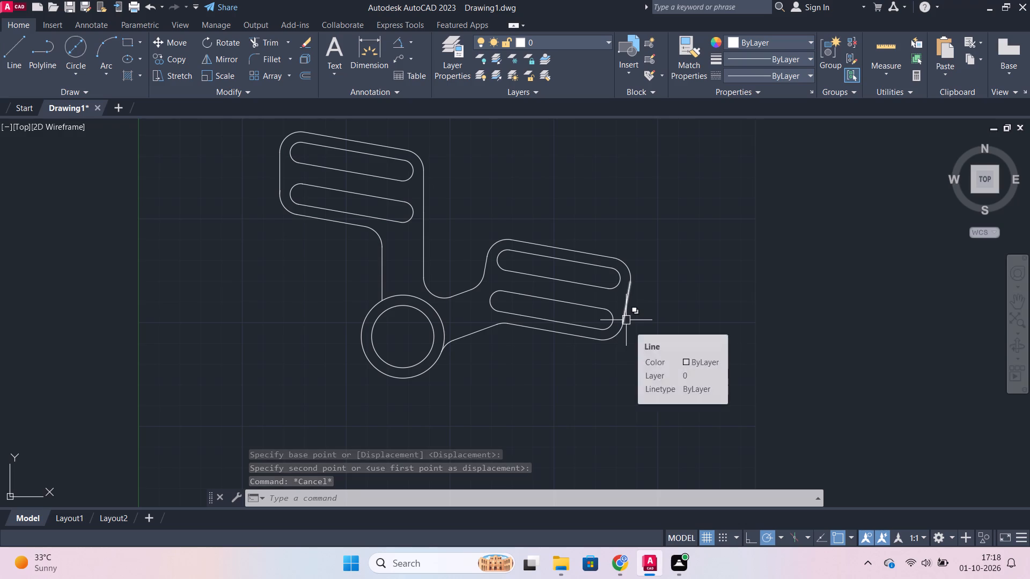
pyautogui.click(23, 42)
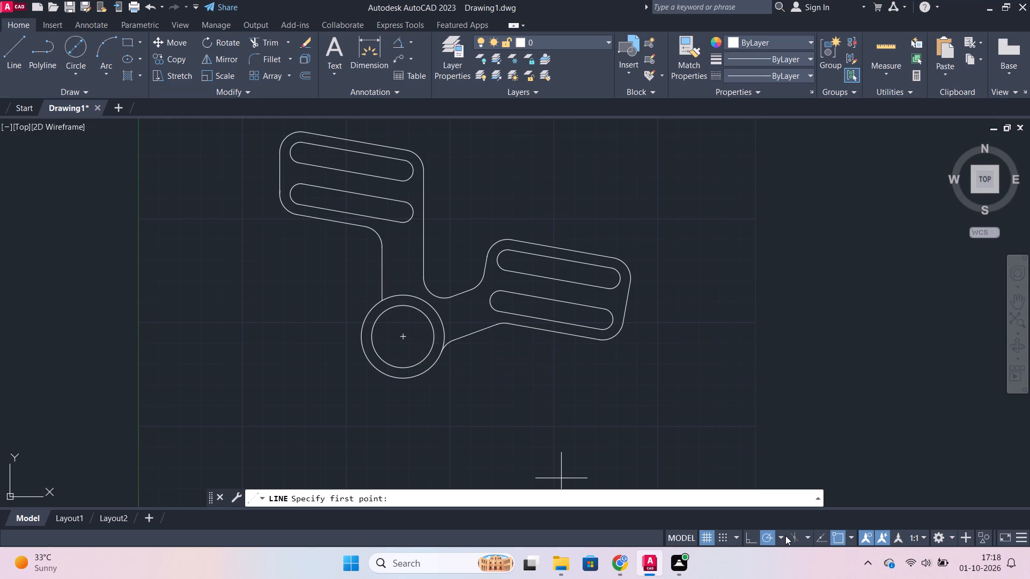
pyautogui.click(785, 536)
pyautogui.click(399, 341)
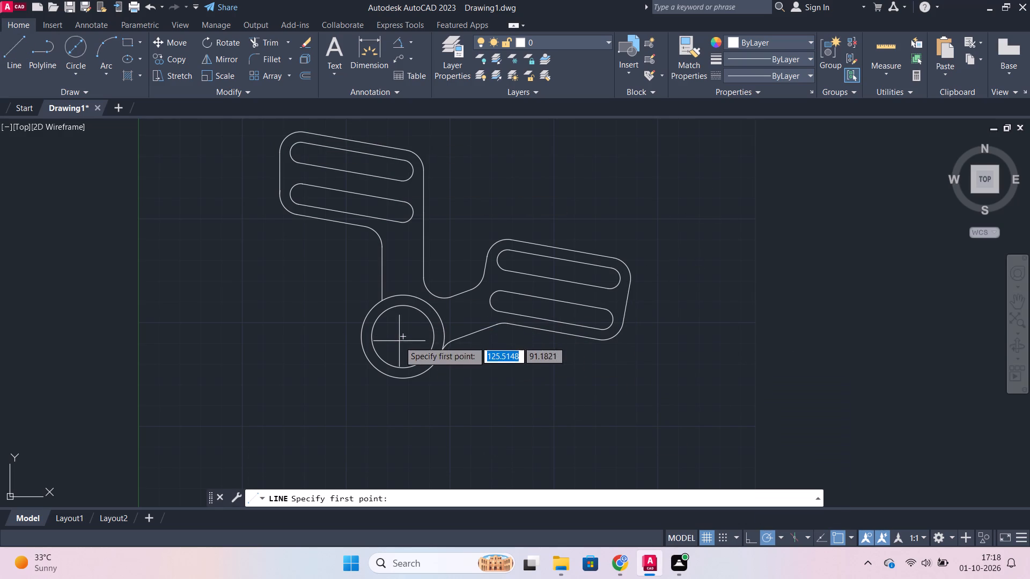
pyautogui.click(400, 337)
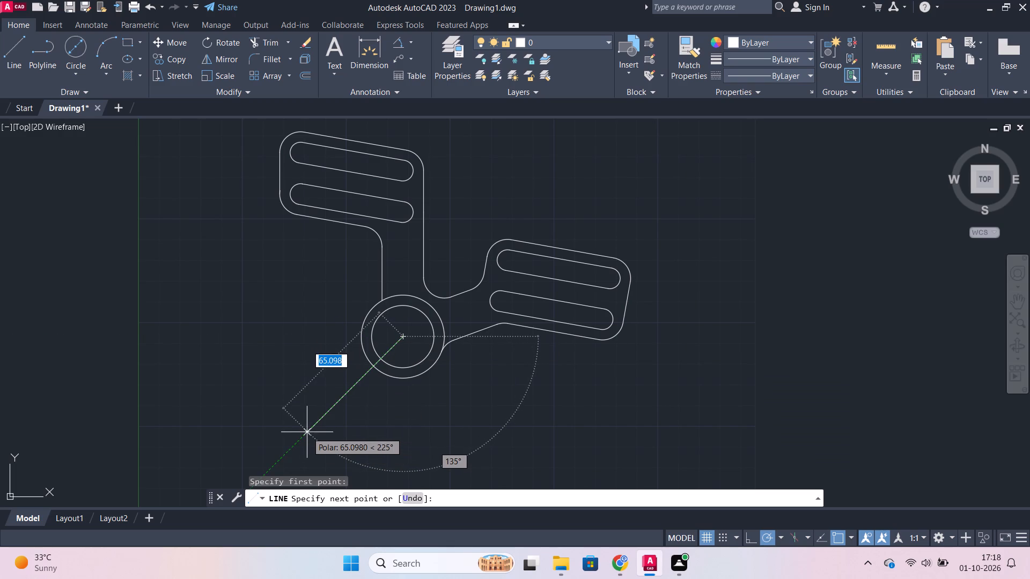
pyautogui.moveTo(310, 432); pyautogui.dragTo(379, 365, button='middle')
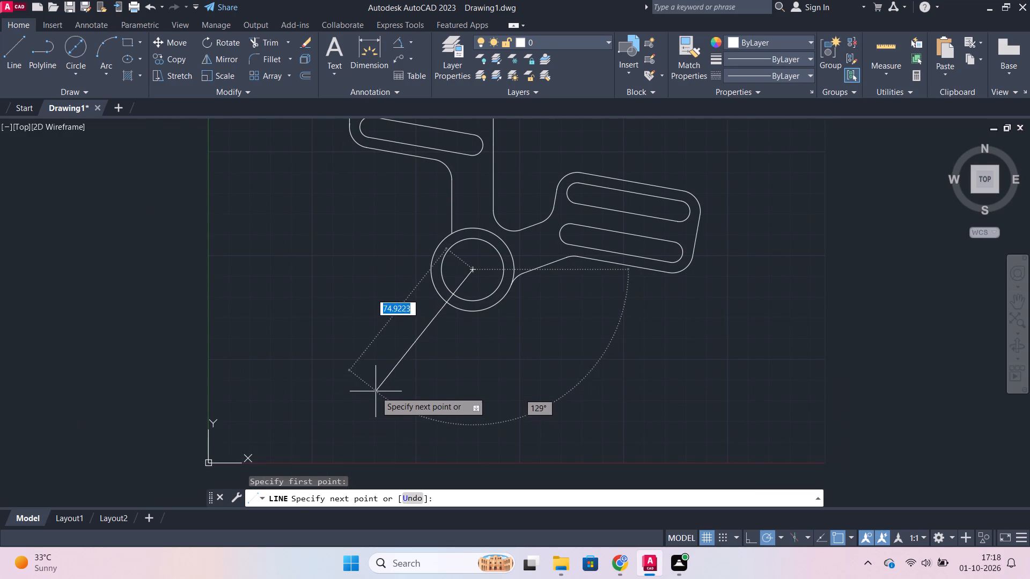
pyautogui.write('45')
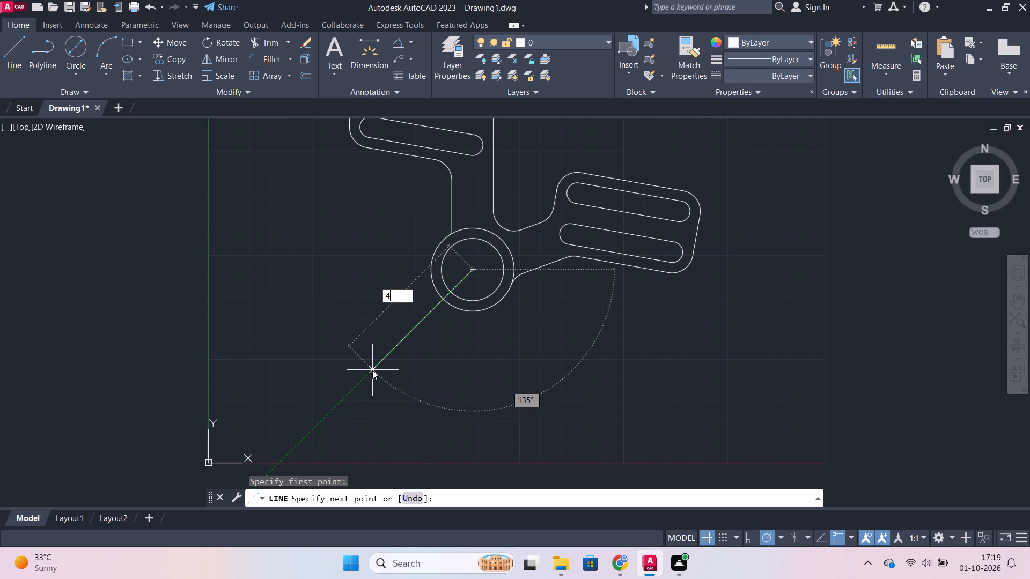
pyautogui.press('Return')
pyautogui.scroll(1, 417, 332)
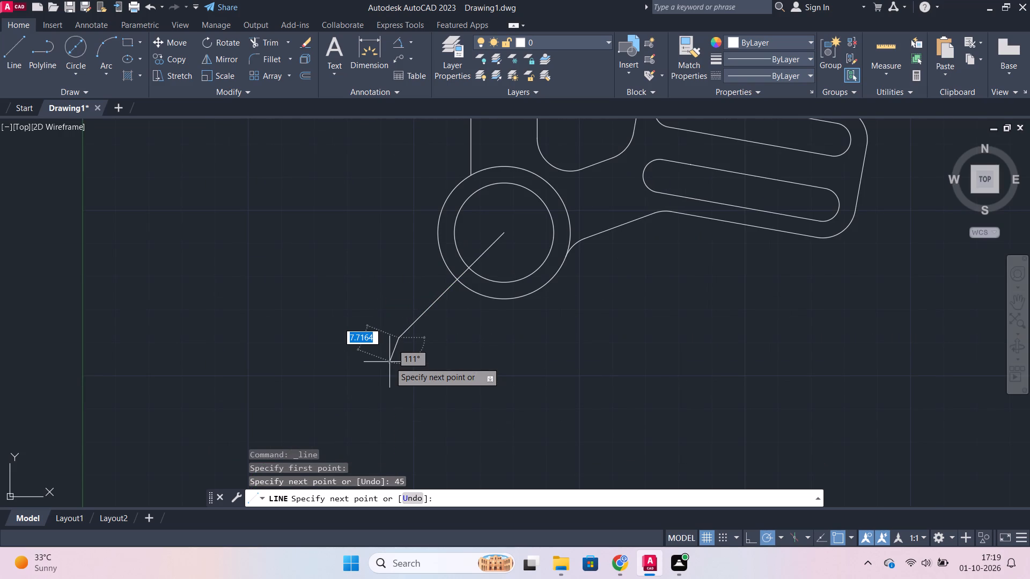
pyautogui.press('Escape')
# Offset the 45-unit diagonal line by 15 to both sides to form the edges of the lower diagonal arm.
pyautogui.scroll(-2, 448, 357)
pyautogui.scroll(1, 467, 357)
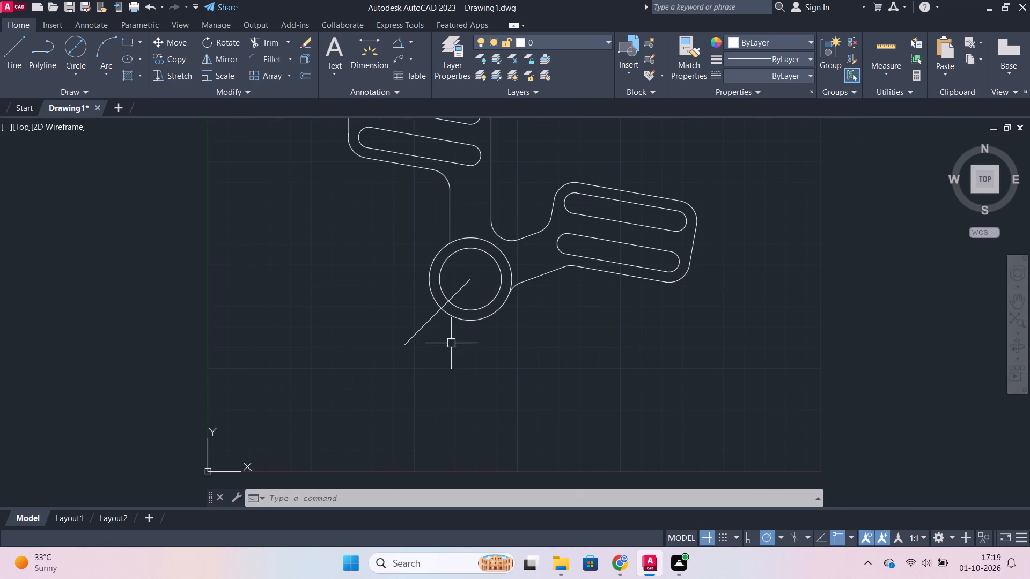
pyautogui.click(422, 333)
pyautogui.press('o')
pyautogui.press('Return')
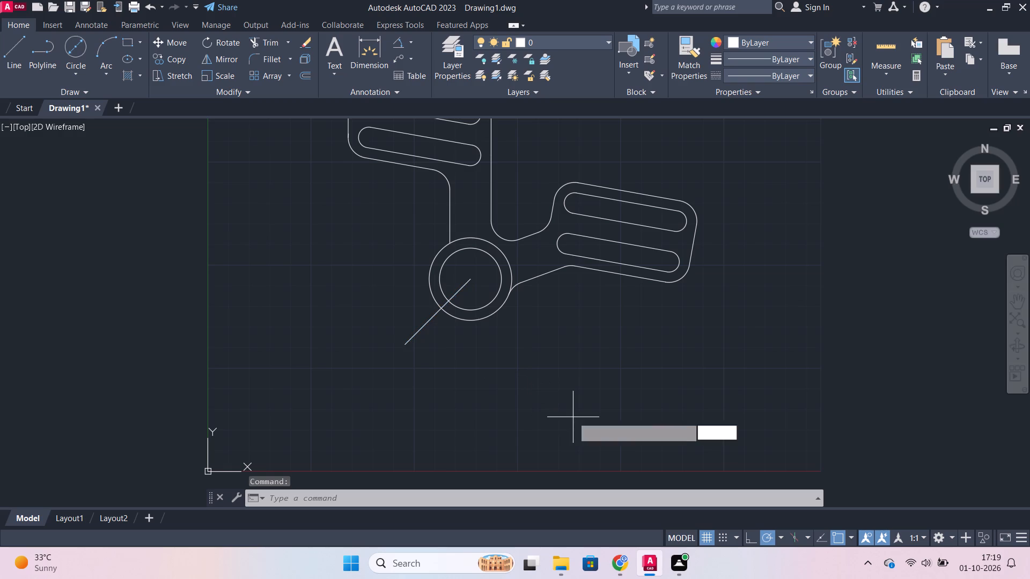
pyautogui.press('Return')
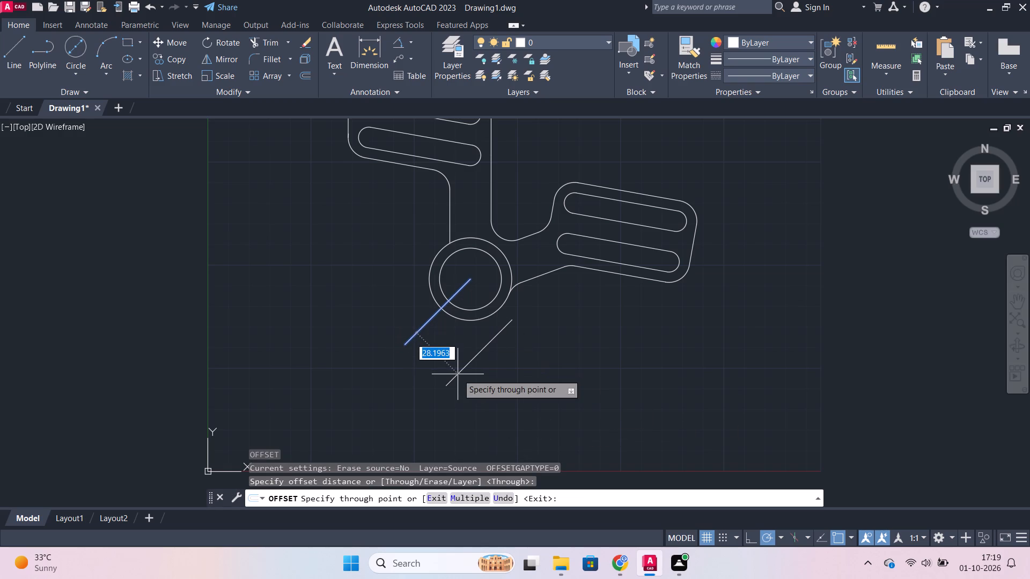
pyautogui.write('15')
pyautogui.press('Return')
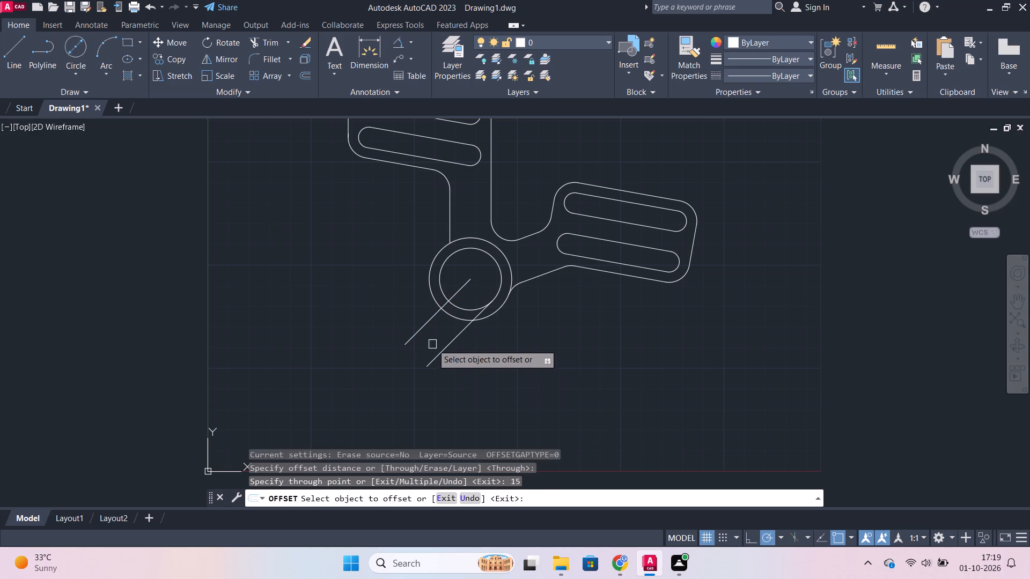
pyautogui.click(415, 335)
pyautogui.press('1')
pyautogui.press('5')
pyautogui.press('Return')
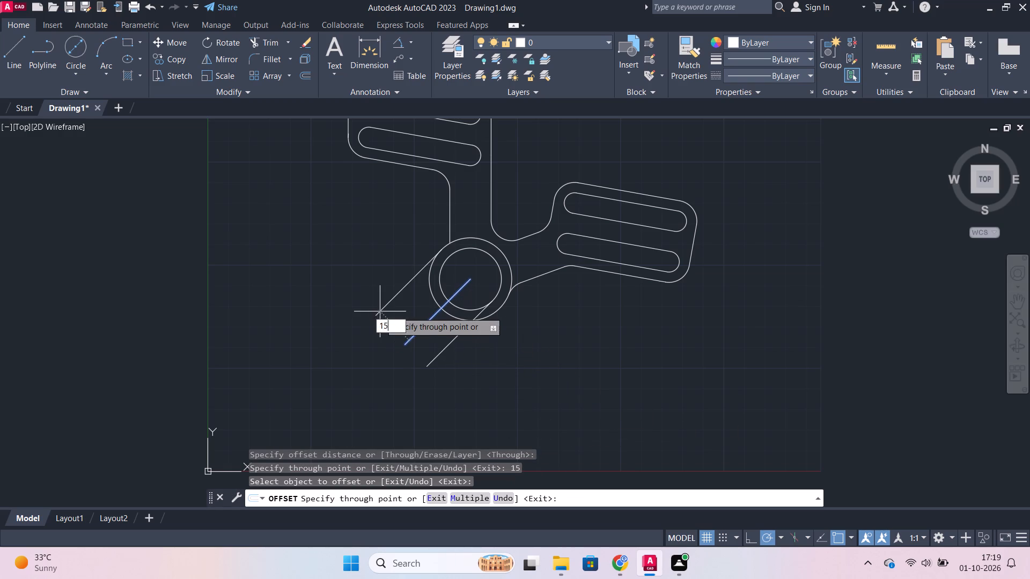
pyautogui.press('Escape')
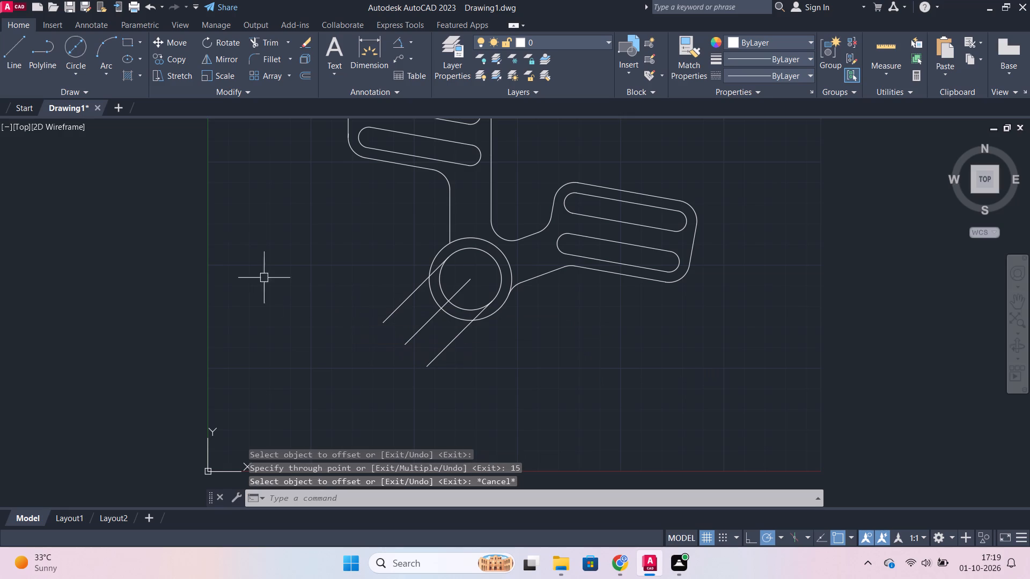
# Draw a line joining the outer ends of the two offset lines to close the end of the diagonal arm.
pyautogui.click(12, 48)
pyautogui.click(385, 321)
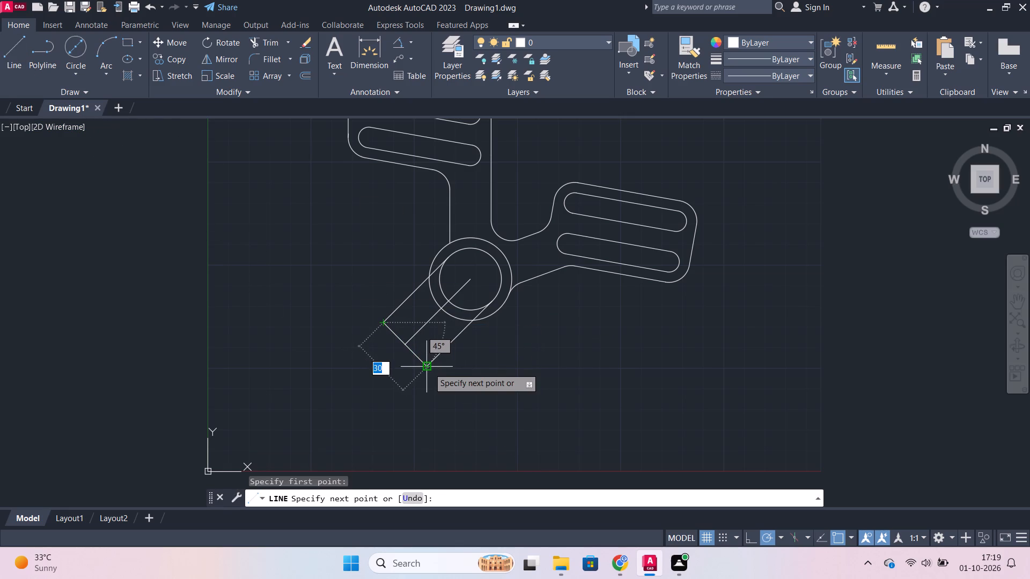
pyautogui.click(429, 368)
pyautogui.scroll(3, 389, 330)
pyautogui.scroll(-2, 519, 311)
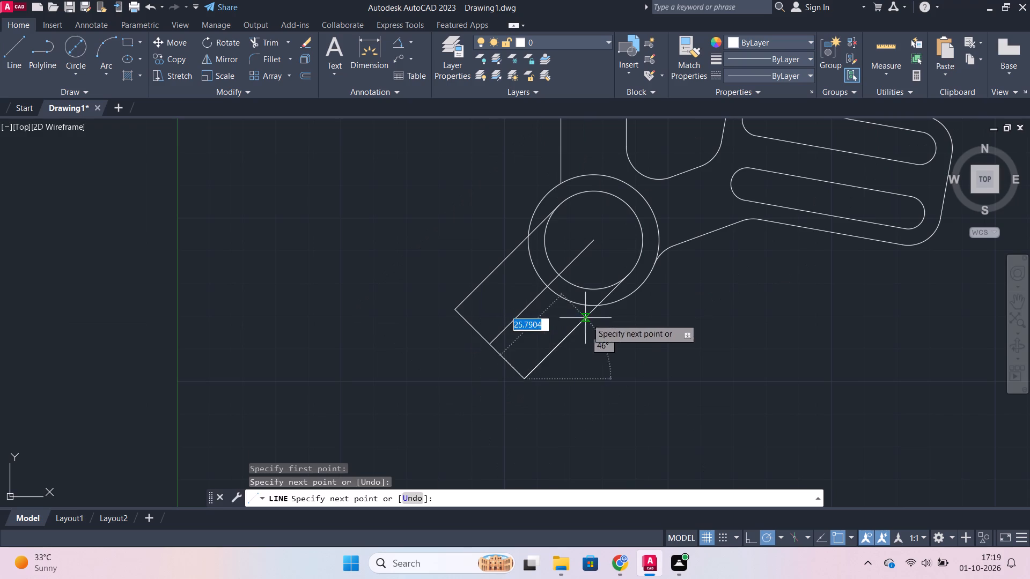
pyautogui.press('Escape')
# Fillet both outer corners of the diagonal arm's closed end with a radius of 5.
pyautogui.scroll(-1, 623, 344)
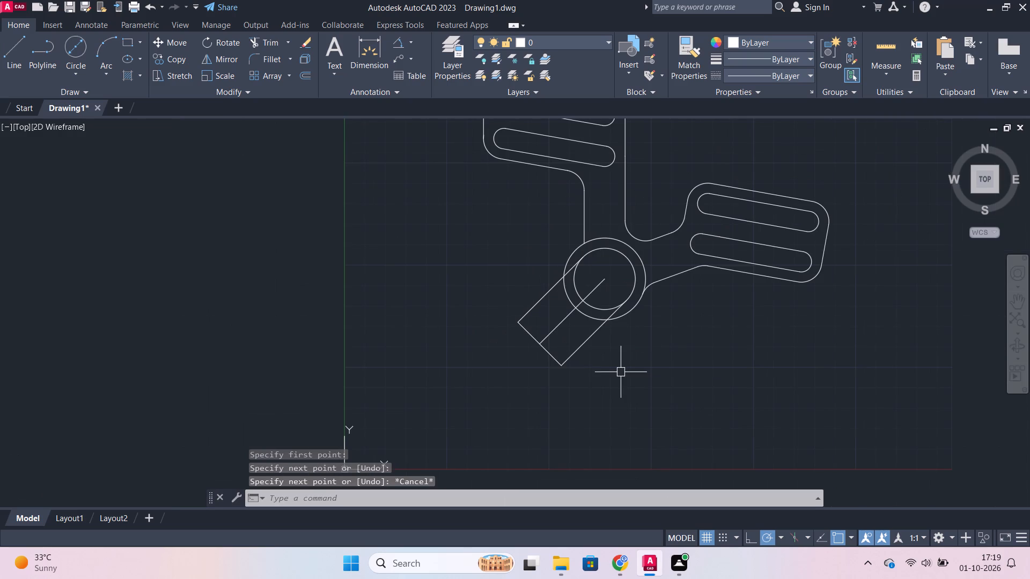
pyautogui.moveTo(677, 345); pyautogui.dragTo(668, 371, button='middle')
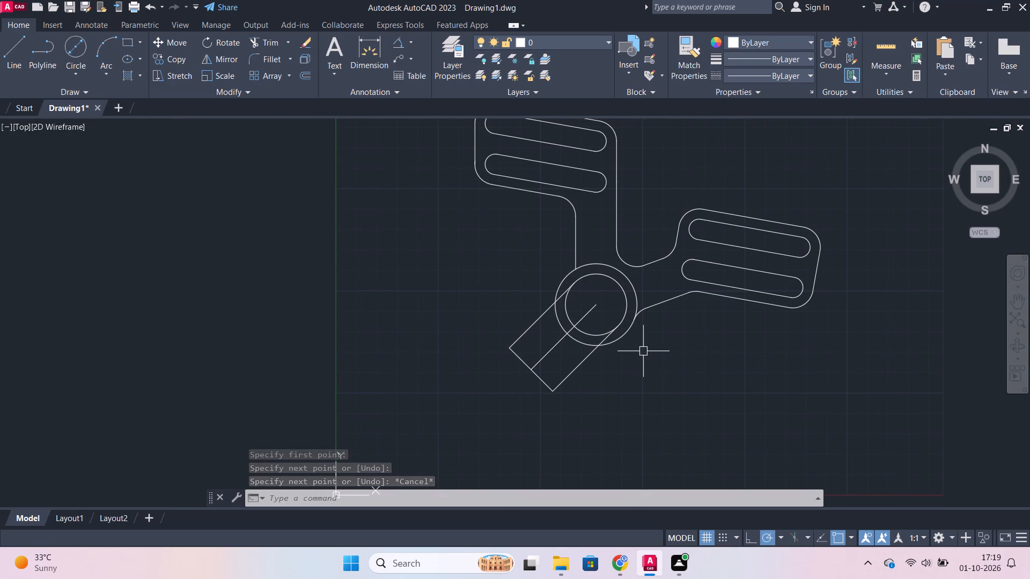
pyautogui.scroll(2, 643, 351)
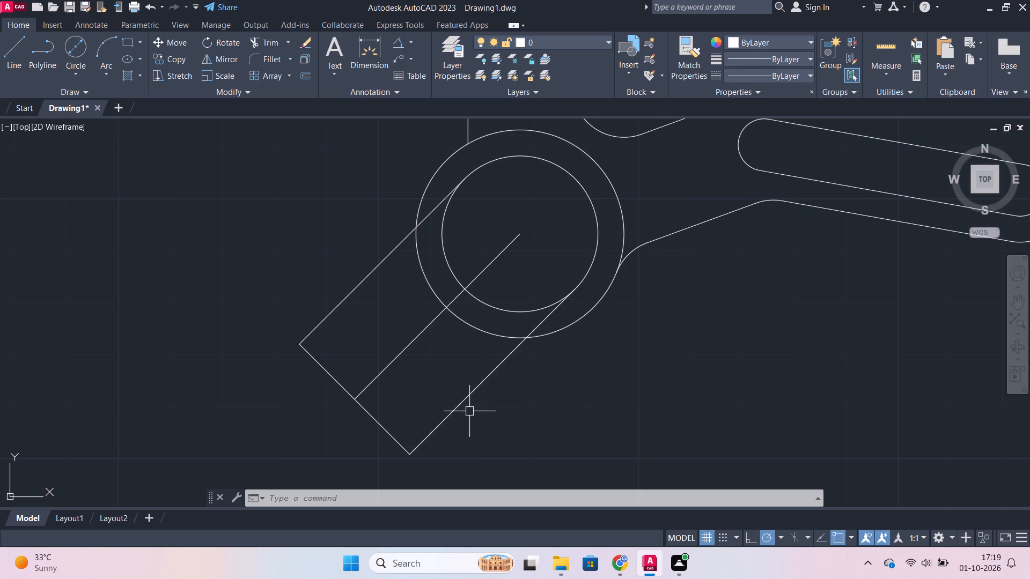
pyautogui.press('f')
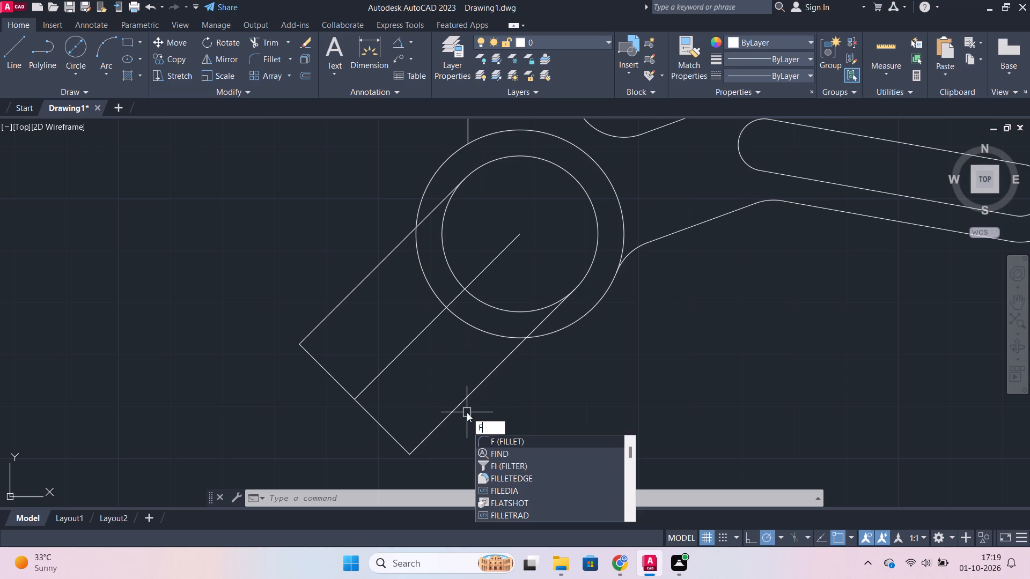
pyautogui.press('Return')
pyautogui.press('r')
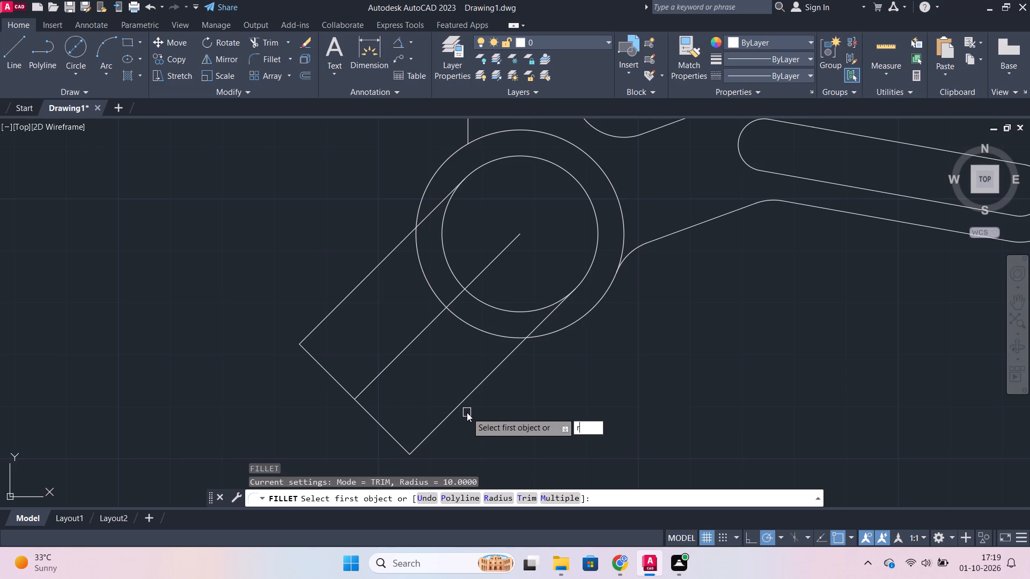
pyautogui.press('Return')
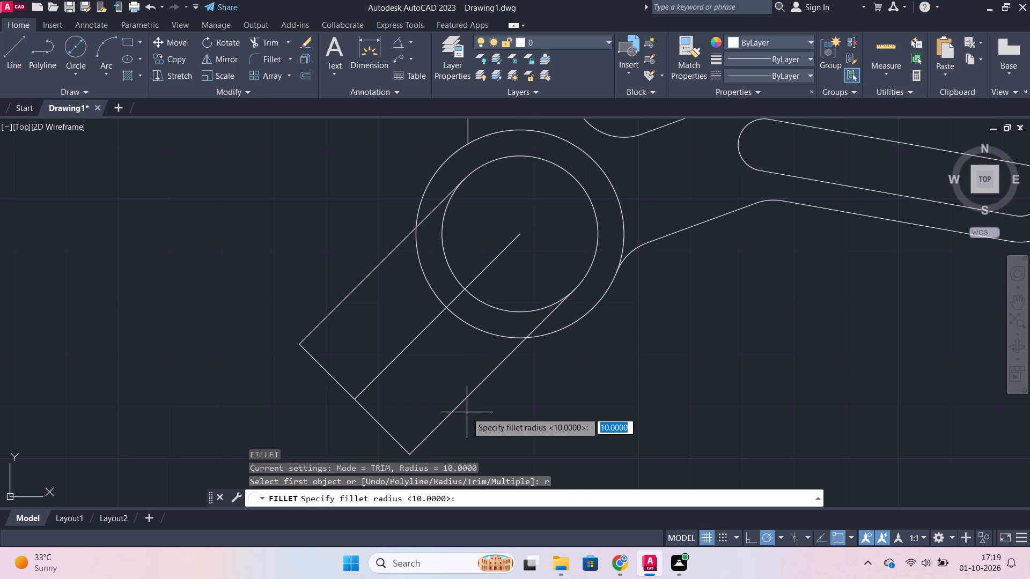
pyautogui.press('5')
pyautogui.press('Return')
pyautogui.click(317, 326)
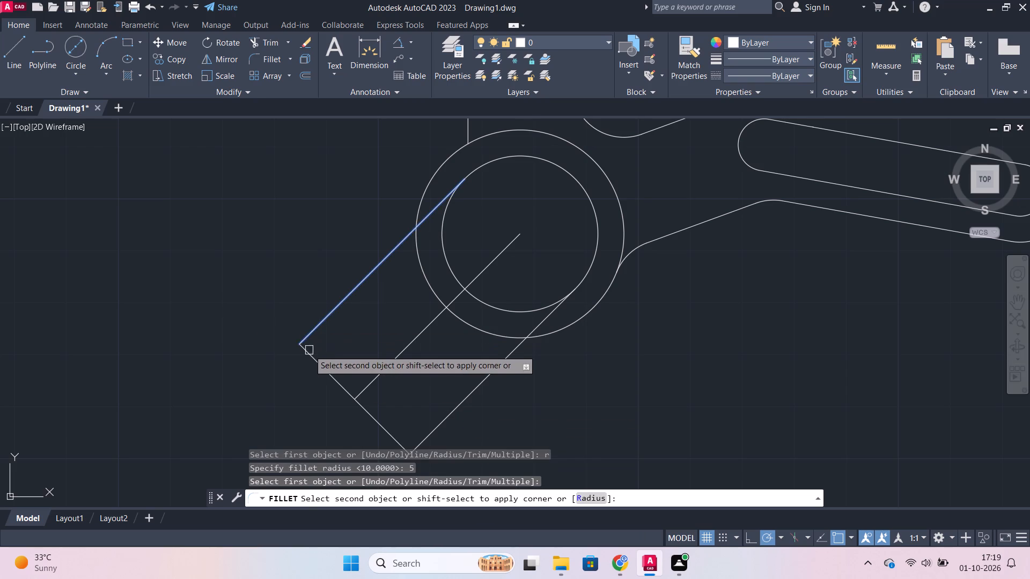
pyautogui.click(309, 352)
pyautogui.press('space')
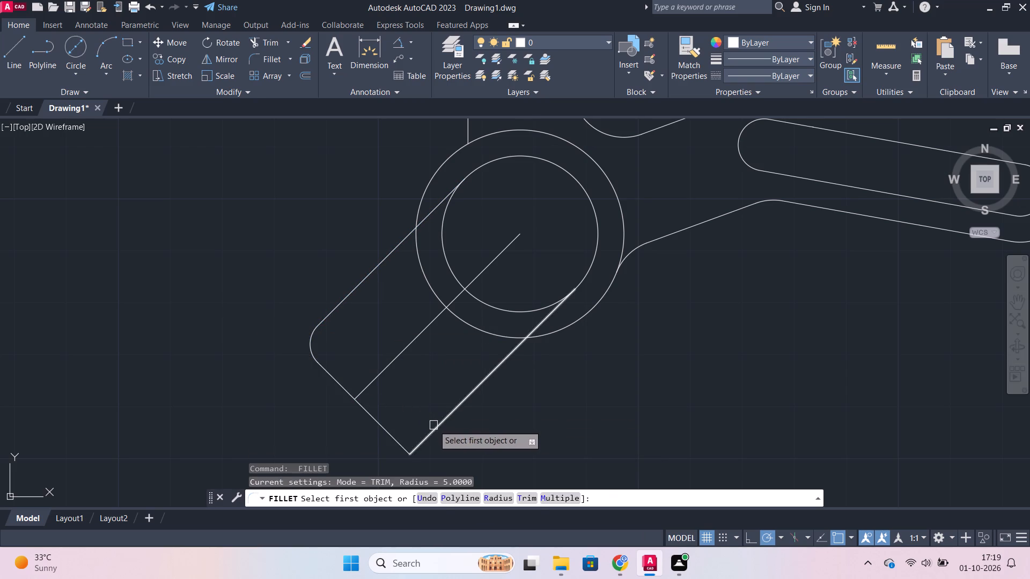
pyautogui.click(433, 425)
pyautogui.click(387, 433)
pyautogui.press('Escape')
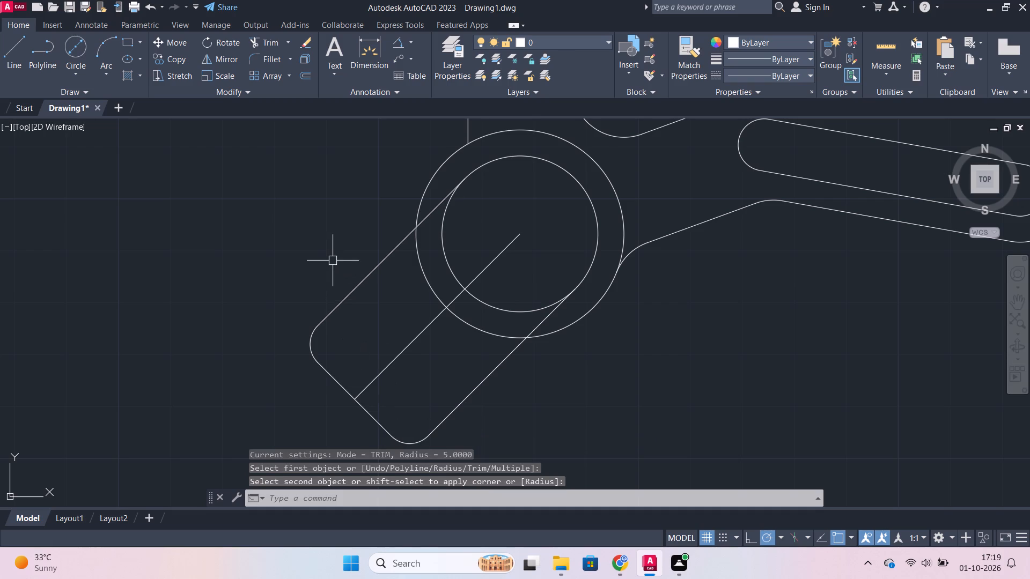
# Draw a 6-diameter circle centred on the fillet arc at the diagonal arm's upper-left end corner.
pyautogui.press('c')
pyautogui.press('Return')
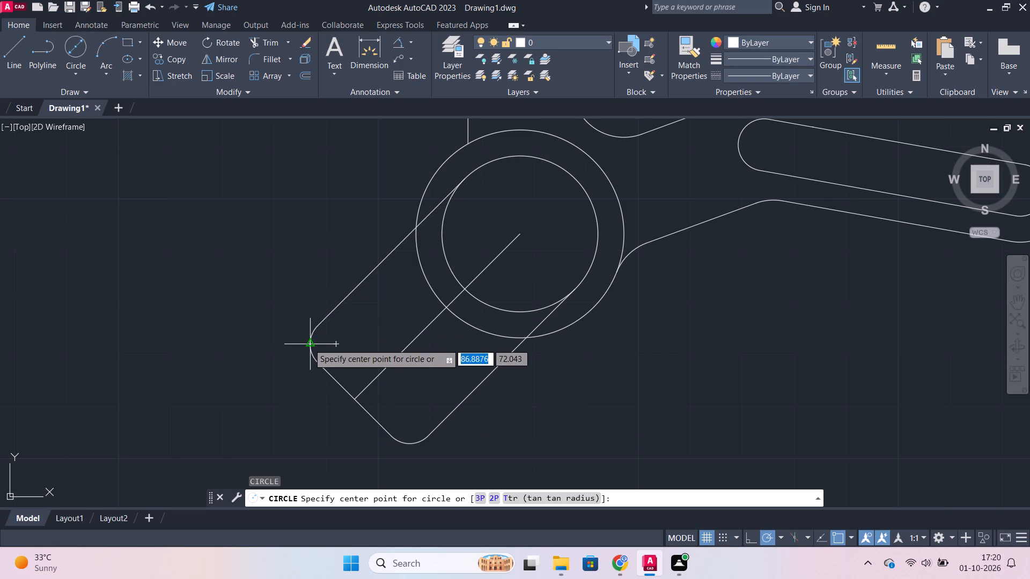
pyautogui.click(335, 343)
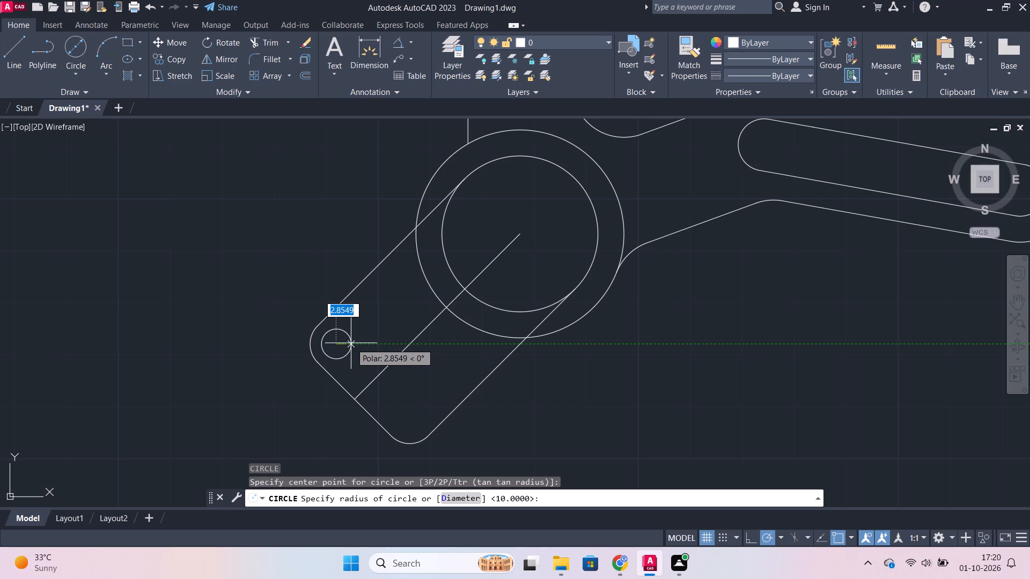
pyautogui.press('d')
pyautogui.press('Return')
pyautogui.press('6')
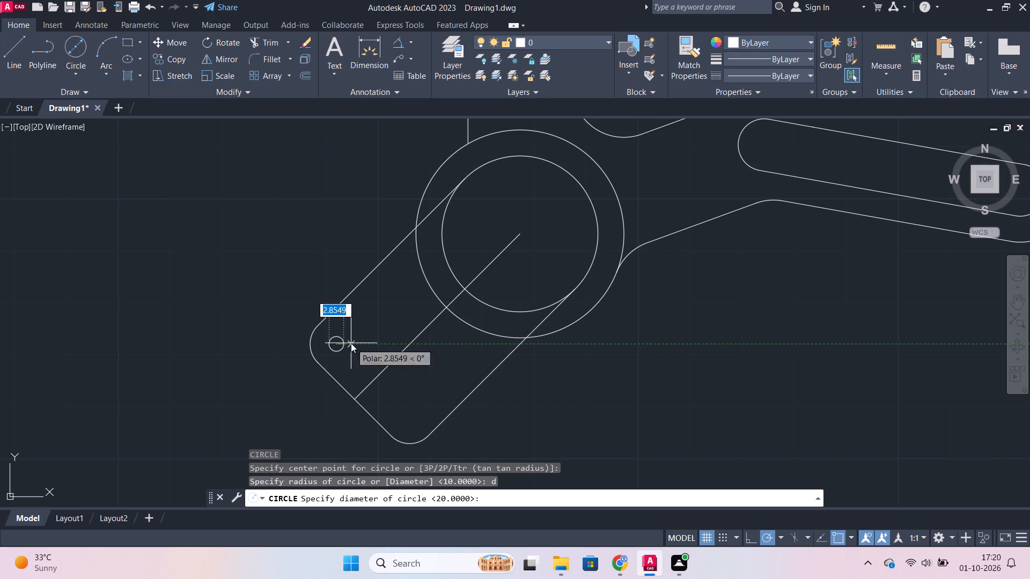
pyautogui.press('Return')
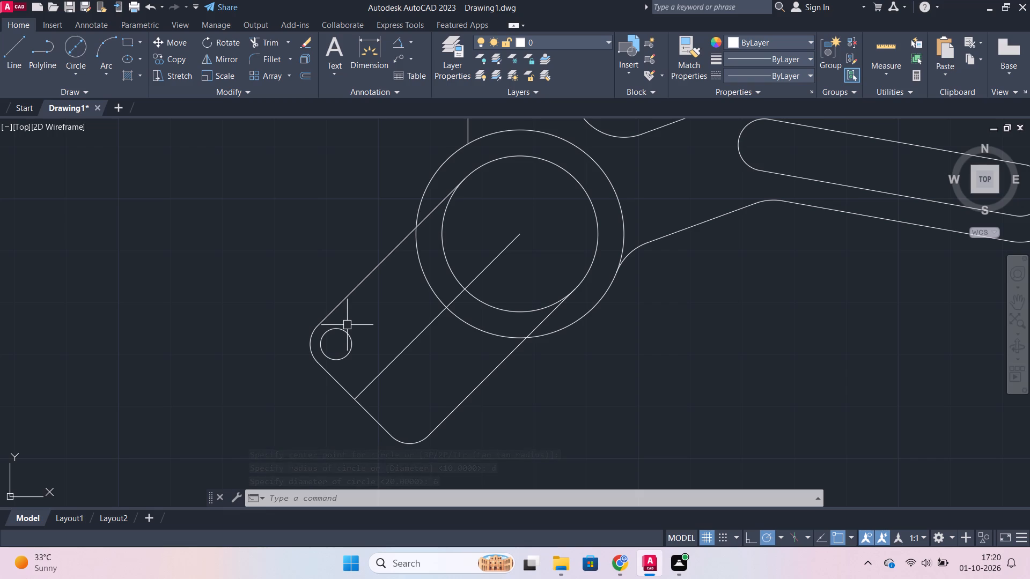
# Copy the 6-diameter circle 10 units up the diagonal arm at a polar angle of 45°.
pyautogui.click(355, 337)
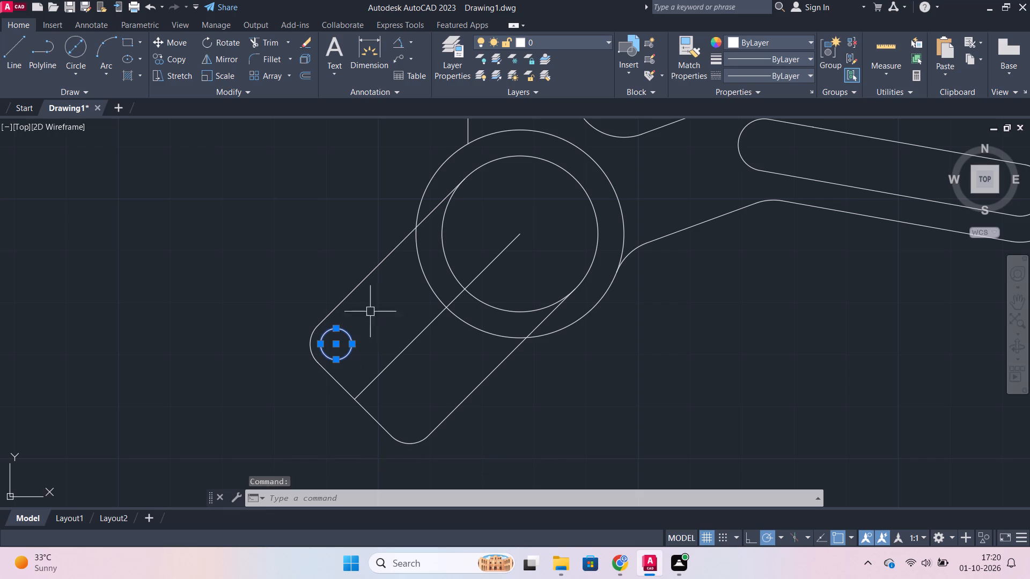
pyautogui.write('co')
pyautogui.press('Return')
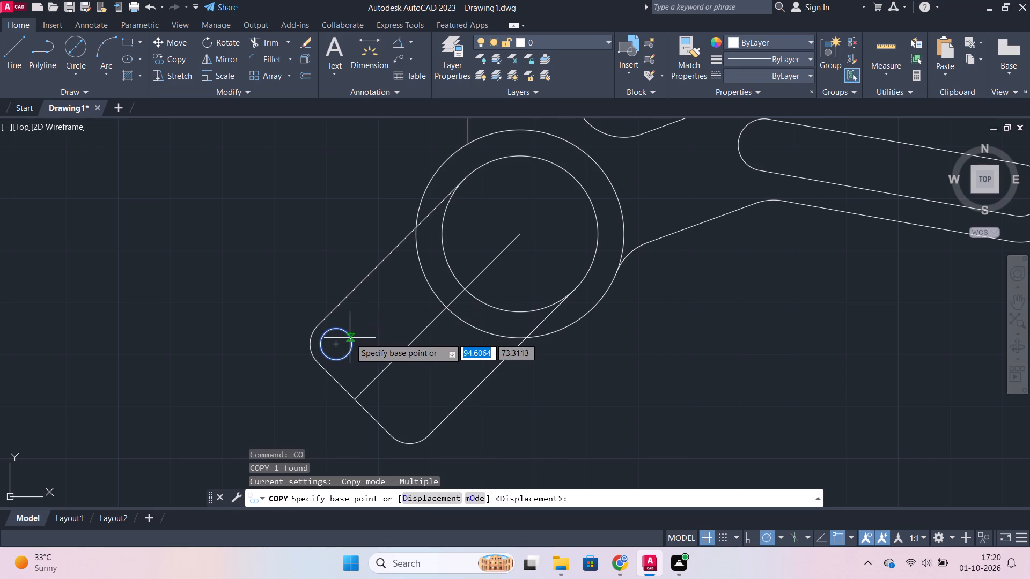
pyautogui.click(338, 344)
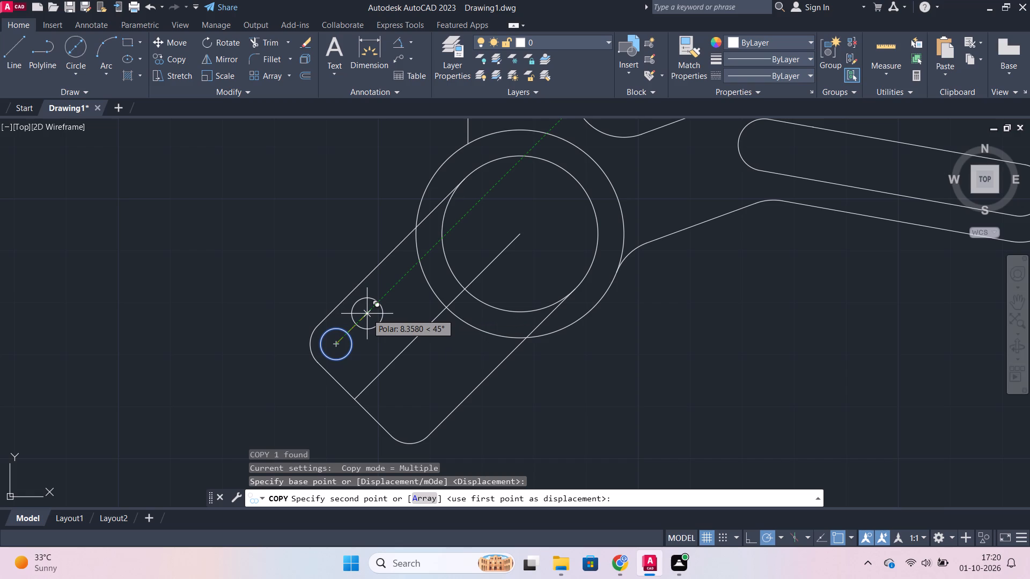
pyautogui.write('10')
pyautogui.press('Return')
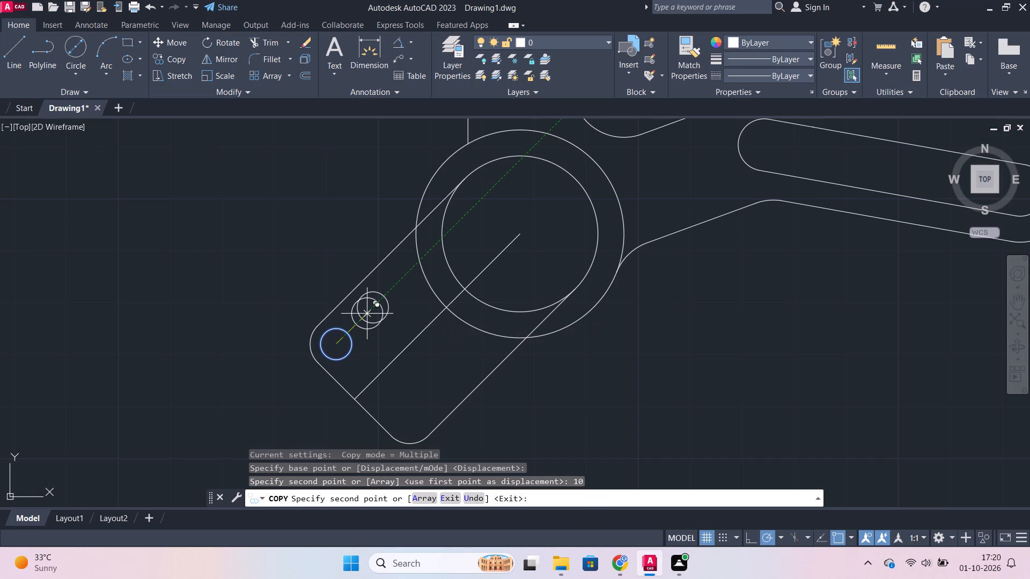
pyautogui.press('Escape')
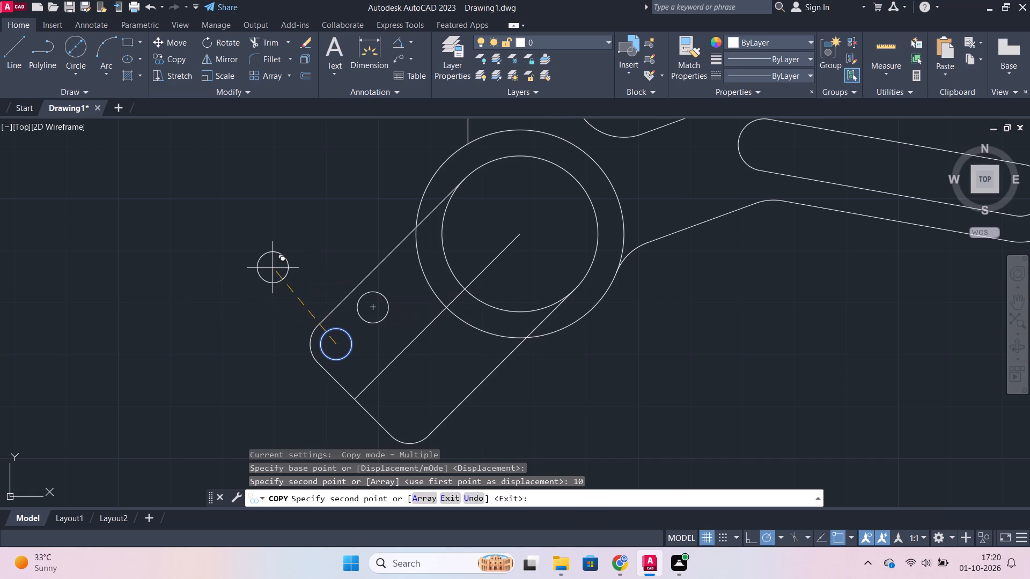
# Draw a 6-diameter circle centred on the fillet arc at the diagonal arm's lower end corner.
pyautogui.press('c')
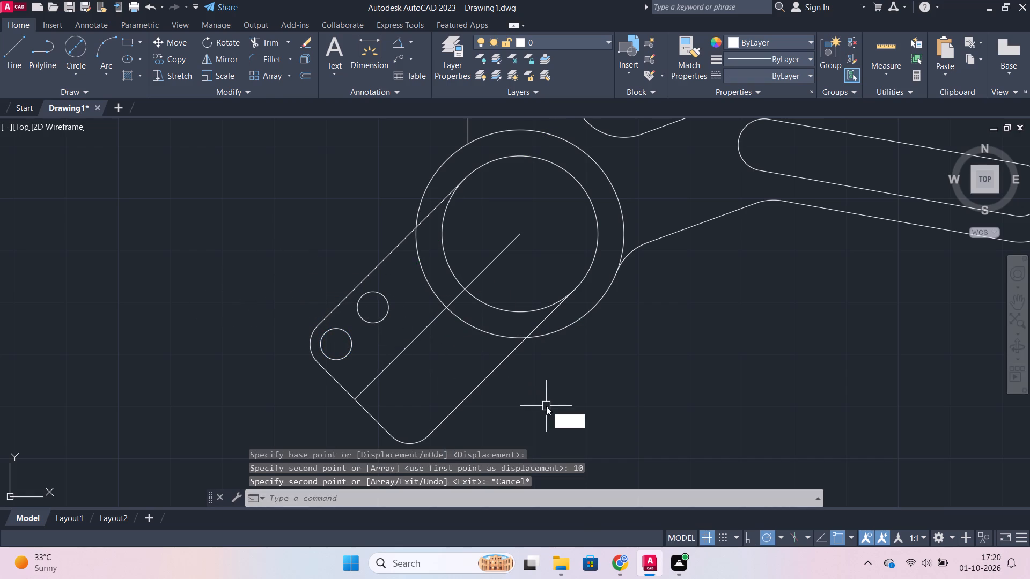
pyautogui.press('Return')
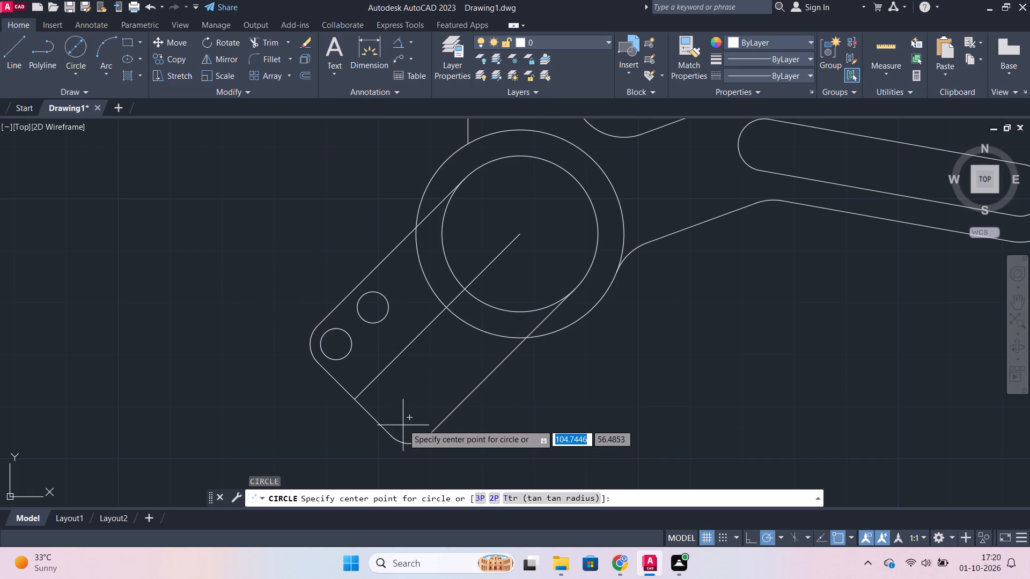
pyautogui.click(409, 418)
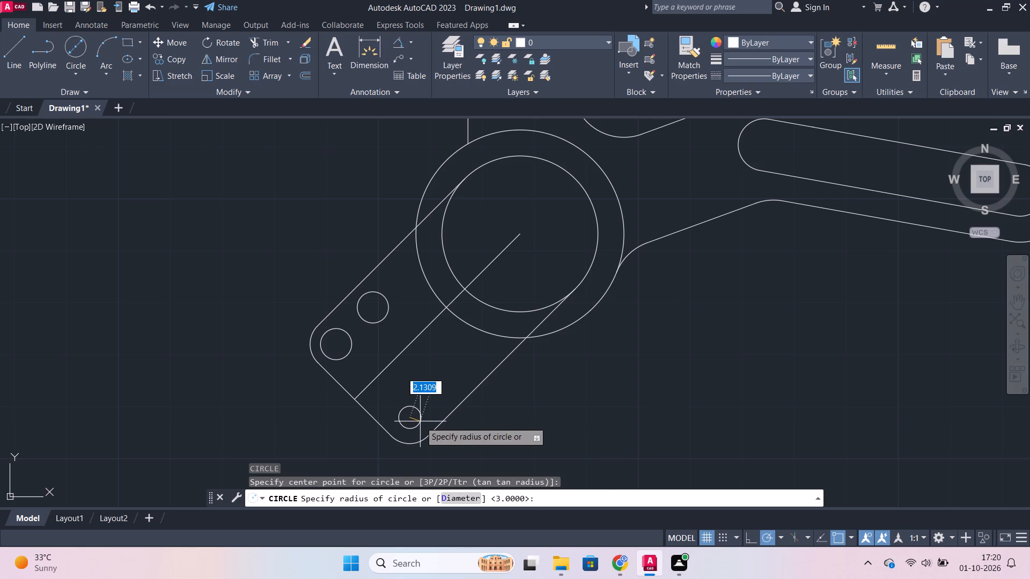
pyautogui.press('d')
pyautogui.press('Return')
pyautogui.press('6')
pyautogui.press('Return')
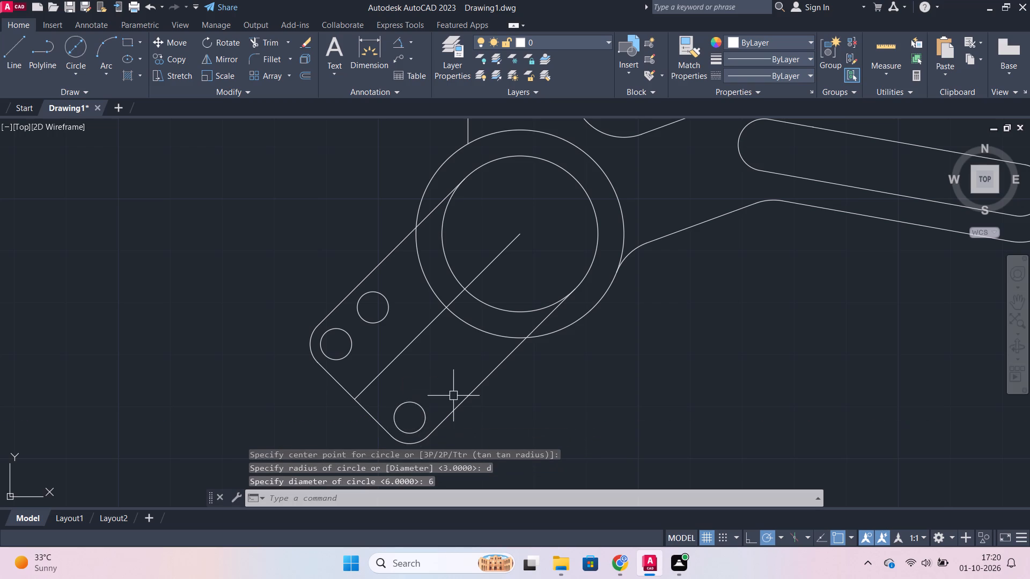
# Copy the lower corner's 6-diameter circle 10 units up the diagonal arm at a polar angle of 45°.
pyautogui.write('co')
pyautogui.press('Return')
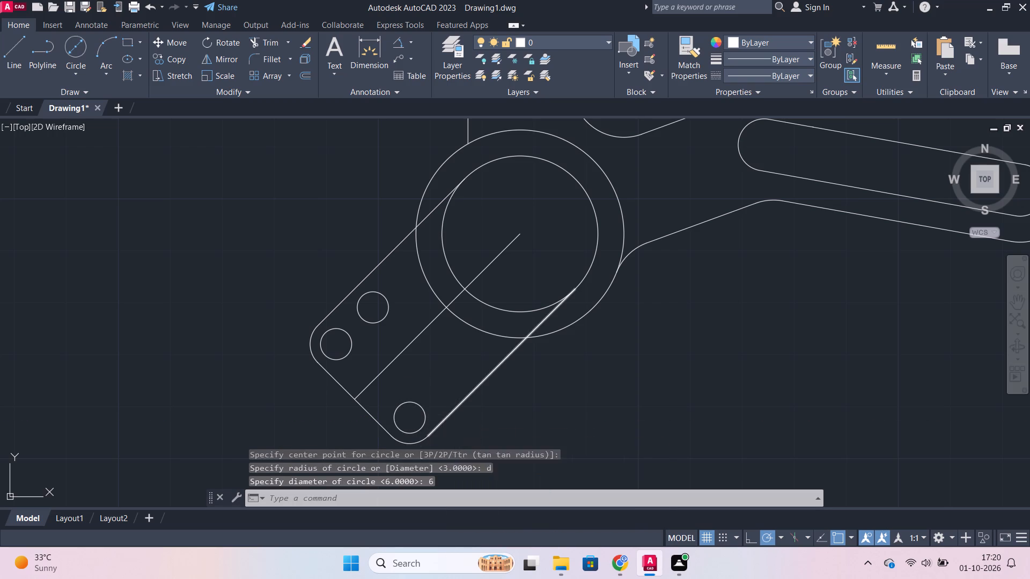
pyautogui.click(428, 415)
pyautogui.press('Return')
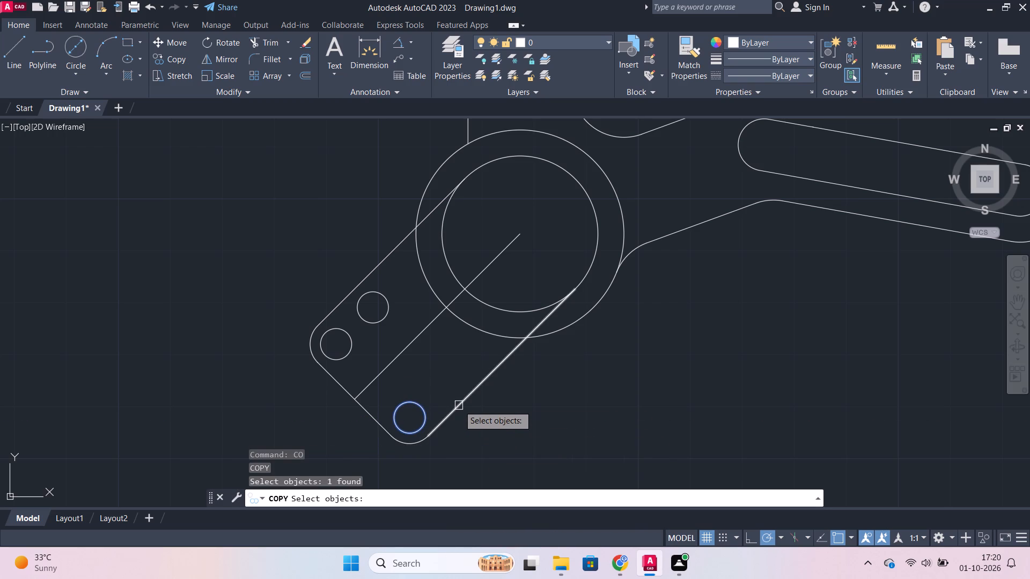
pyautogui.click(411, 420)
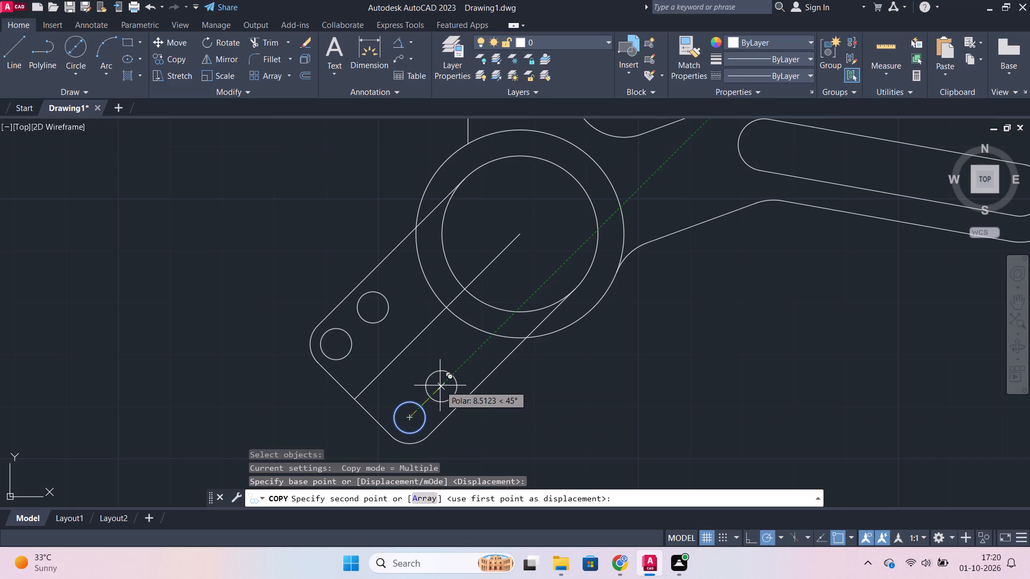
pyautogui.write('10')
pyautogui.press('Return')
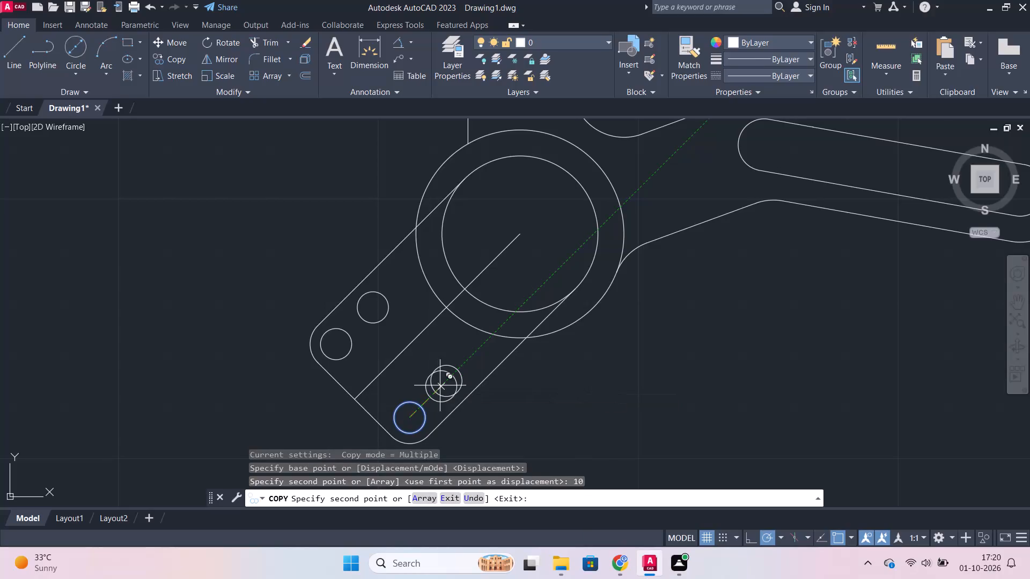
pyautogui.press('Escape')
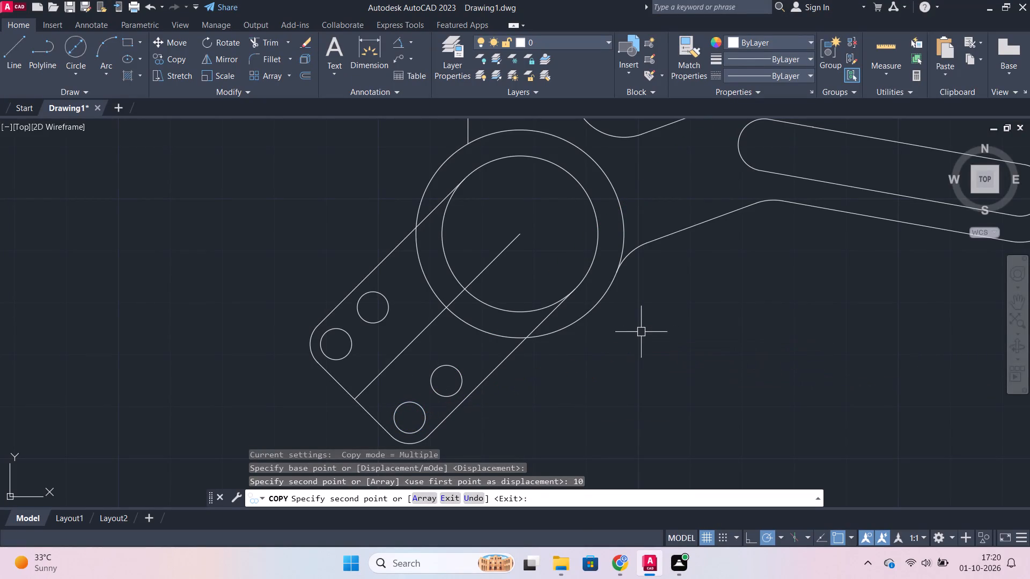
# Trim both side lines of the diagonal arm where they run inside the outer circle.
pyautogui.write('tr')
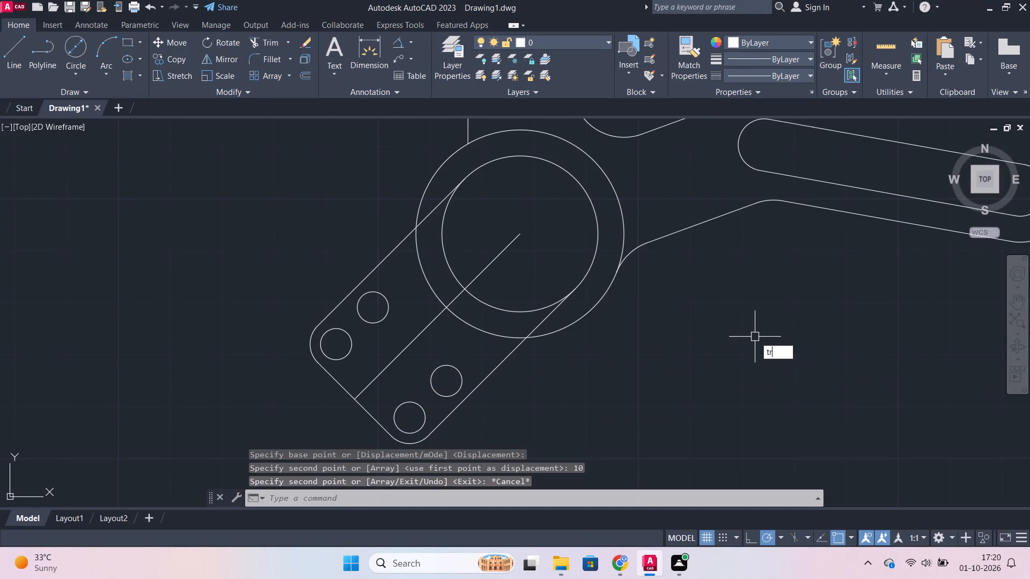
pyautogui.press('Return')
pyautogui.click(428, 219)
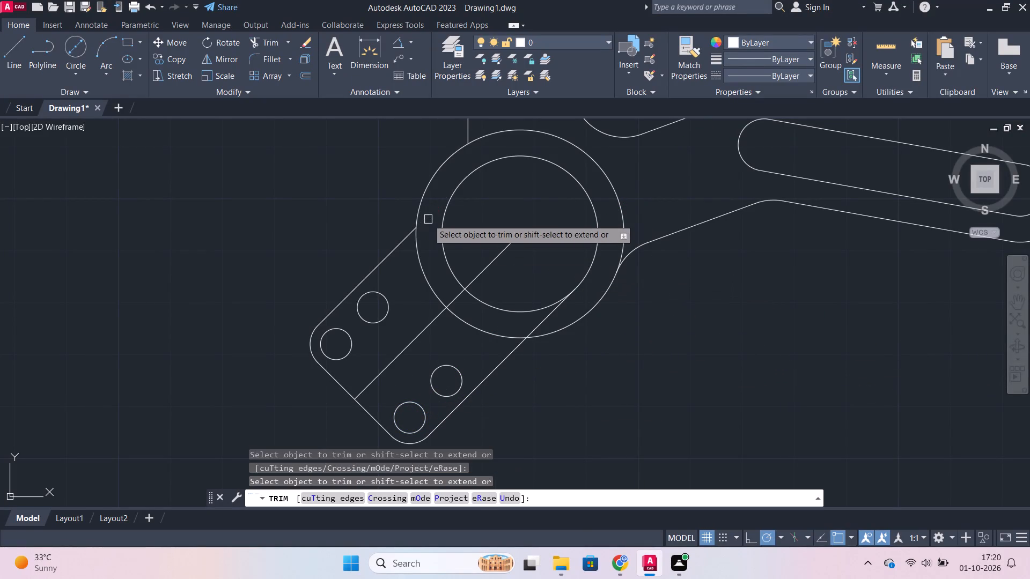
pyautogui.click(551, 319)
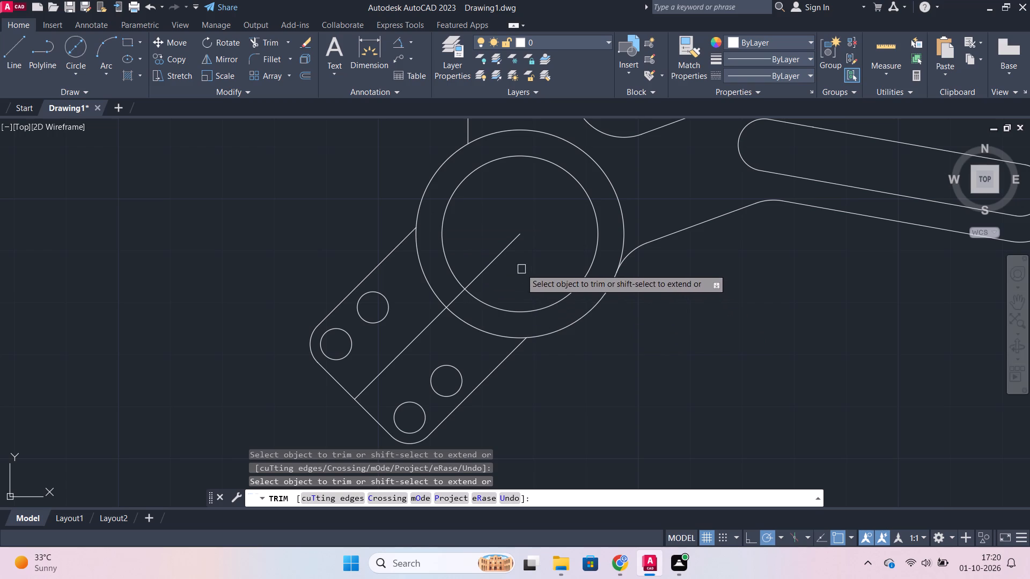
pyautogui.press('Escape')
# Erase the diagonal arm's centre line running from the circles' centre to the arm's end.
pyautogui.click(432, 326)
pyautogui.press('e')
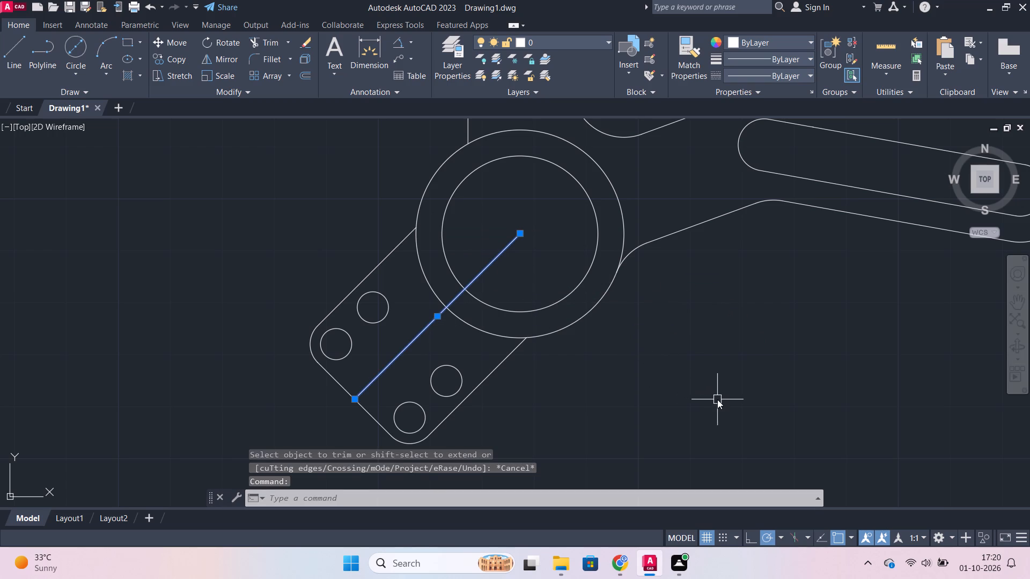
pyautogui.press('Return')
# Fillet both side lines of the diagonal arm into the outer circle with radius 10, using the Multiple option.
pyautogui.scroll(-2, 691, 383)
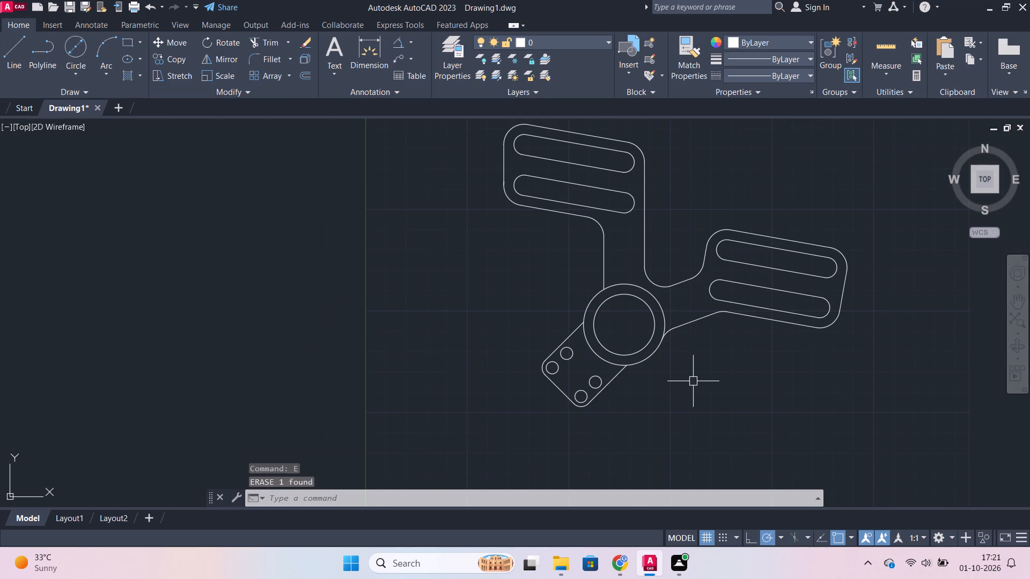
pyautogui.scroll(-1, 693, 381)
pyautogui.moveTo(709, 379); pyautogui.dragTo(648, 380, button='middle')
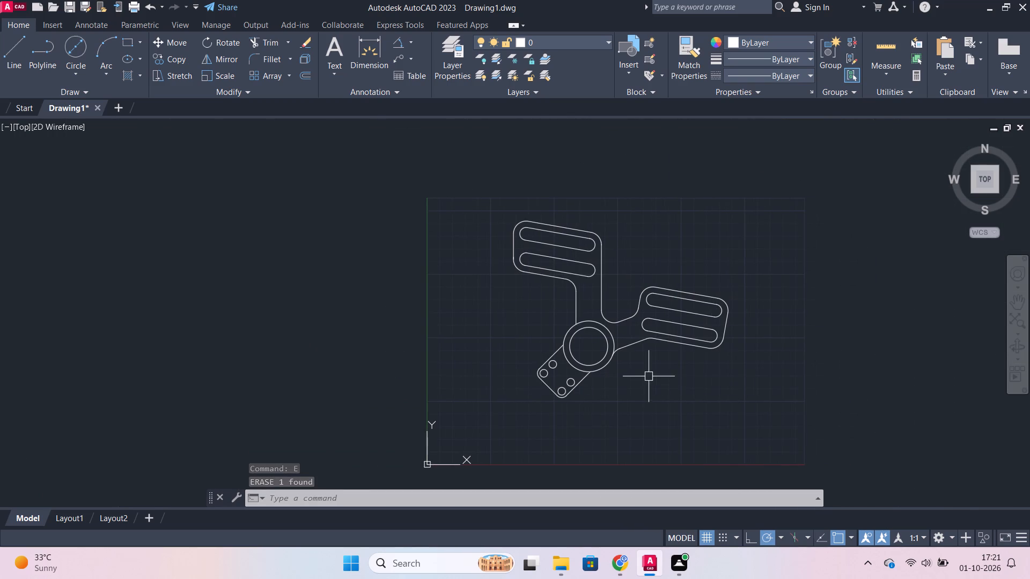
pyautogui.scroll(1, 643, 374)
pyautogui.moveTo(610, 391); pyautogui.dragTo(546, 417, button='middle')
pyautogui.moveTo(589, 374); pyautogui.dragTo(577, 379, button='middle')
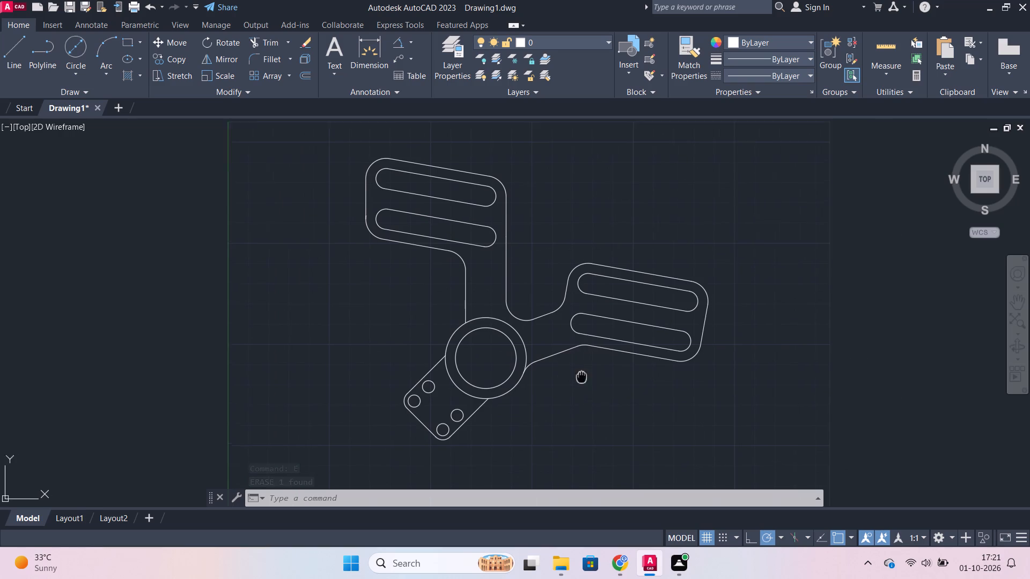
pyautogui.moveTo(577, 379); pyautogui.dragTo(551, 385, button='middle')
pyautogui.press('f')
pyautogui.press('Return')
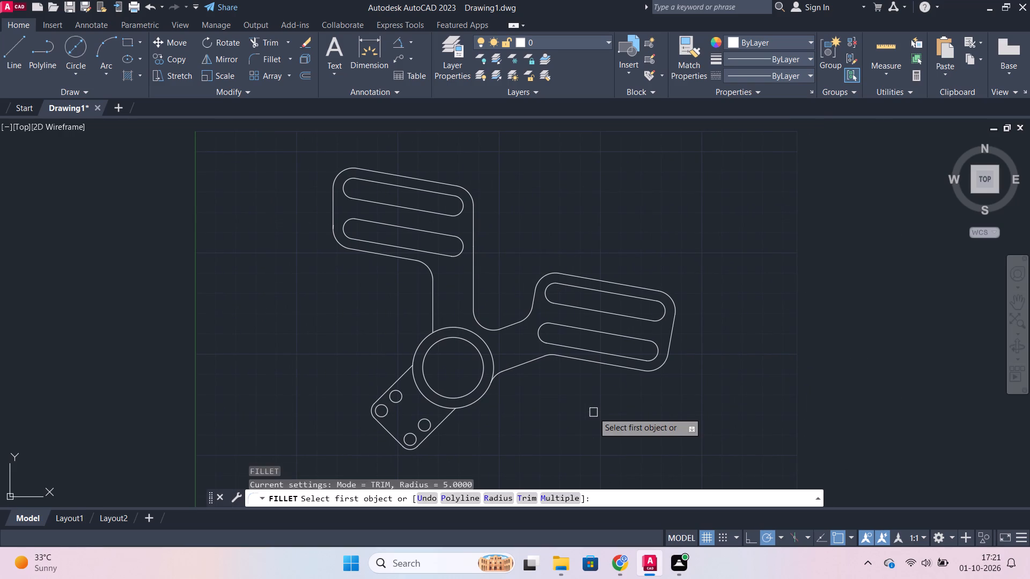
pyautogui.write('tr')
pyautogui.press('BackSpace')
pyautogui.press('BackSpace')
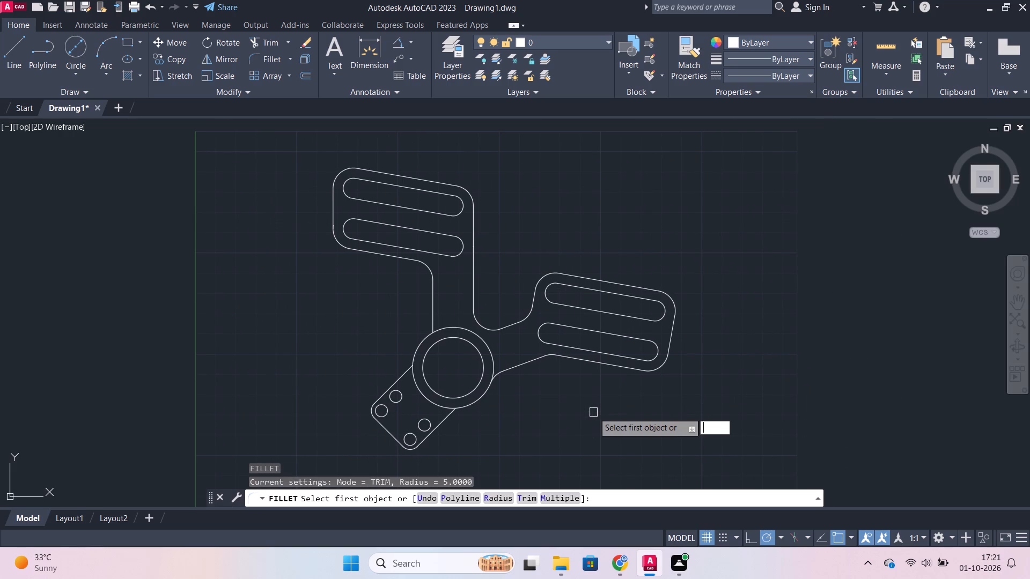
pyautogui.press('r')
pyautogui.press('Return')
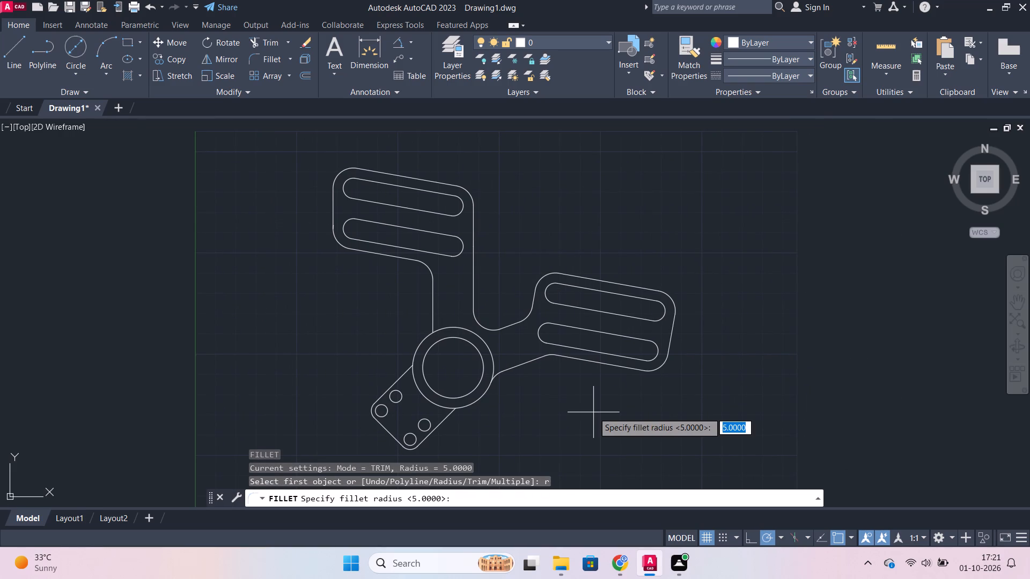
pyautogui.write('10')
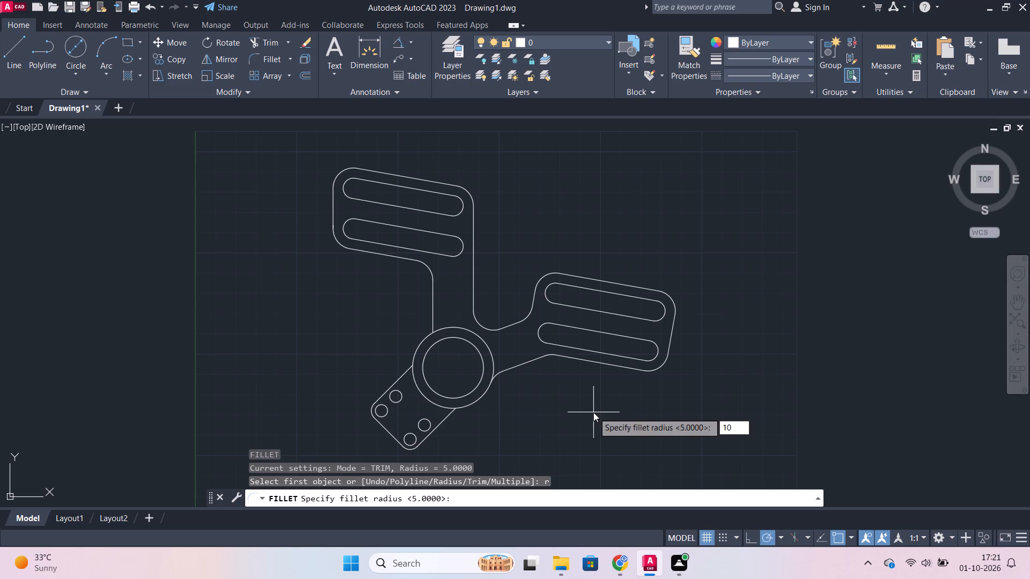
pyautogui.press('Return')
pyautogui.click(575, 492)
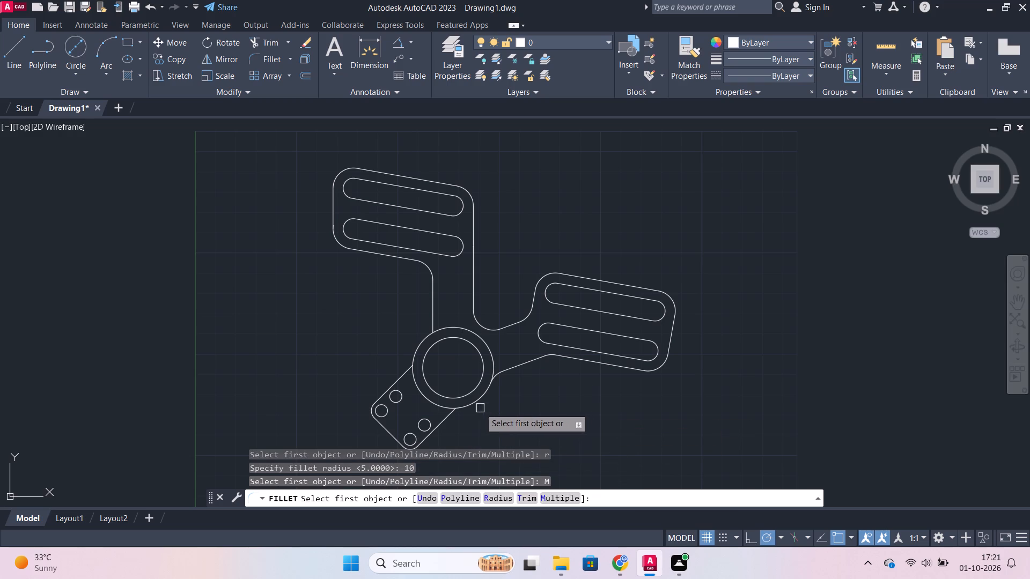
pyautogui.scroll(2, 479, 408)
pyautogui.click(440, 403)
pyautogui.click(405, 417)
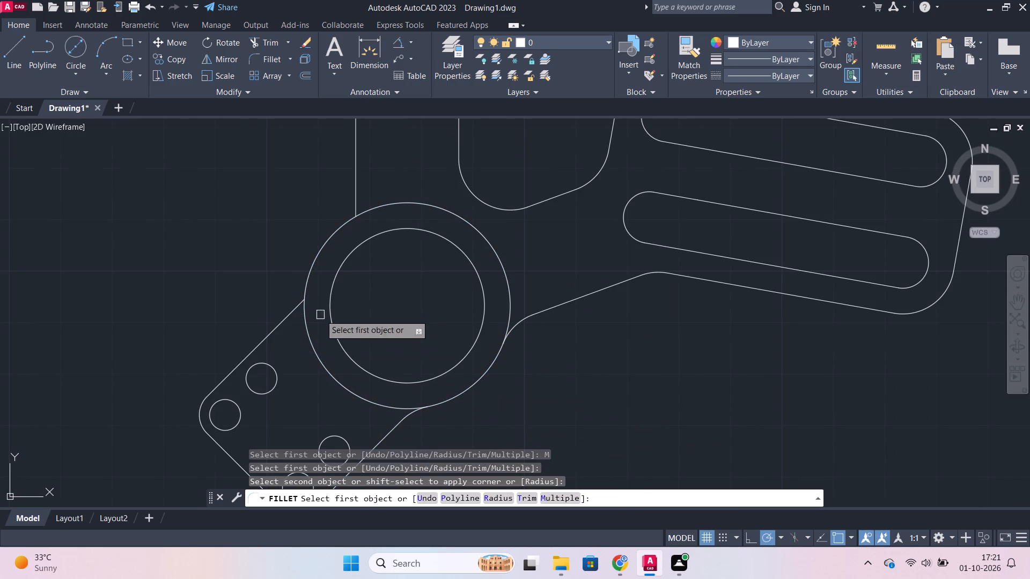
pyautogui.click(279, 318)
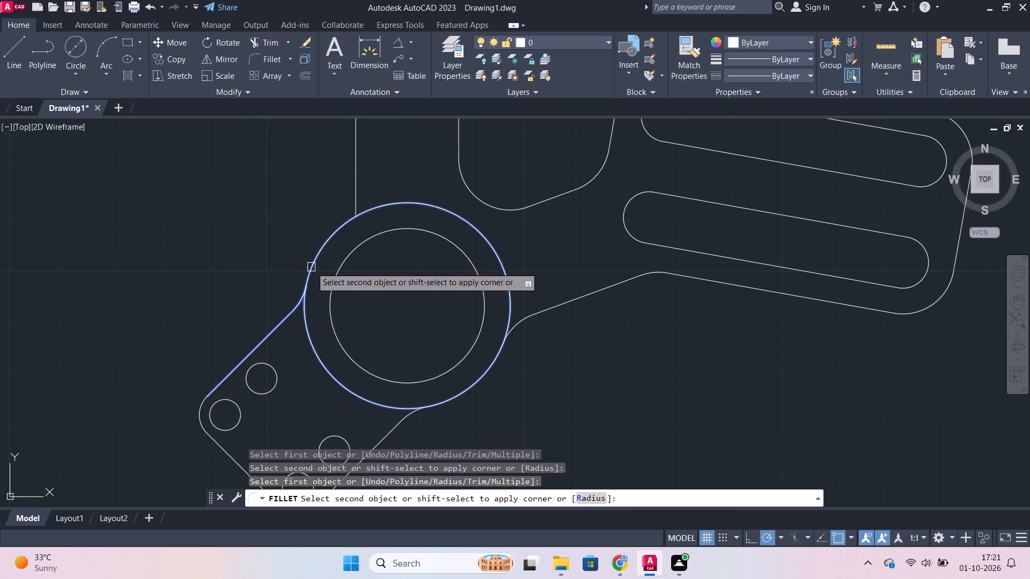
pyautogui.click(311, 267)
# Fillet the vertical arm's left edge into the outer circle with the same radius of 10.
pyautogui.scroll(-1, 505, 311)
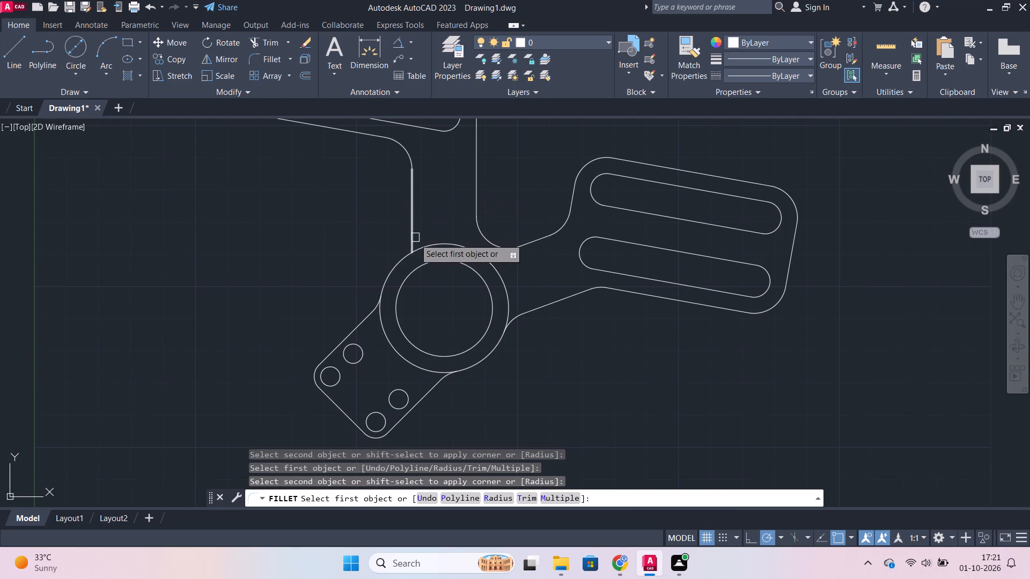
pyautogui.click(412, 239)
pyautogui.click(403, 261)
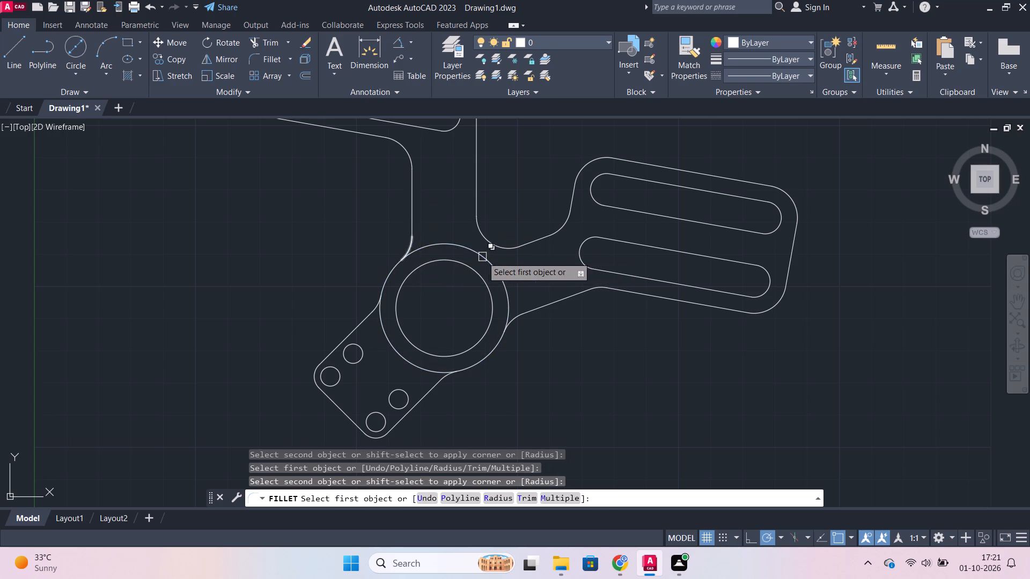
pyautogui.scroll(-1, 619, 320)
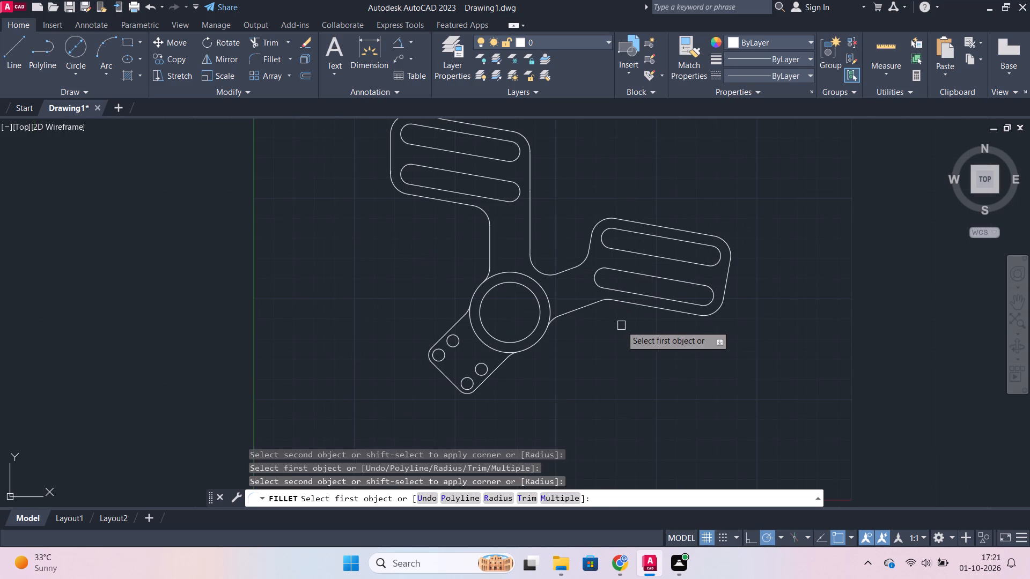
pyautogui.press('Escape')
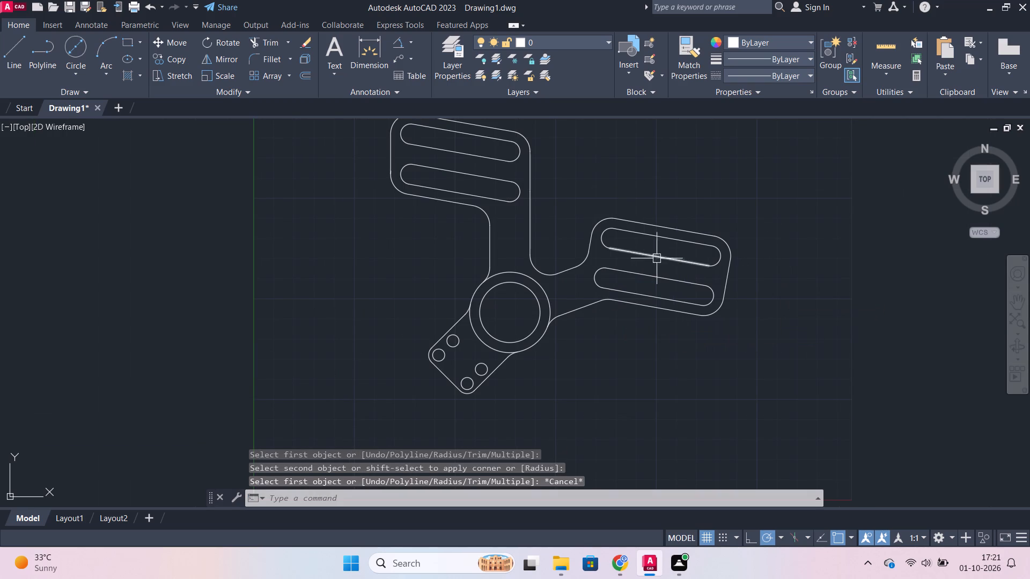
# Move the whole part about 20 units downward at roughly 288°, using the concentric circles' centre as base point.
pyautogui.scroll(-1, 594, 194)
pyautogui.moveTo(594, 190); pyautogui.dragTo(583, 259, button='middle')
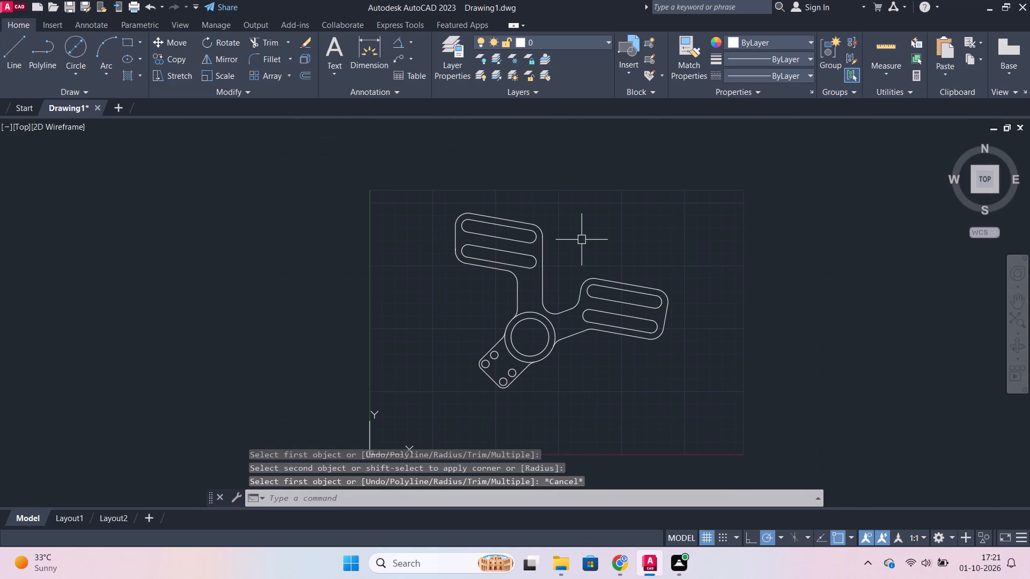
pyautogui.hotkey('ctrl', 'a')
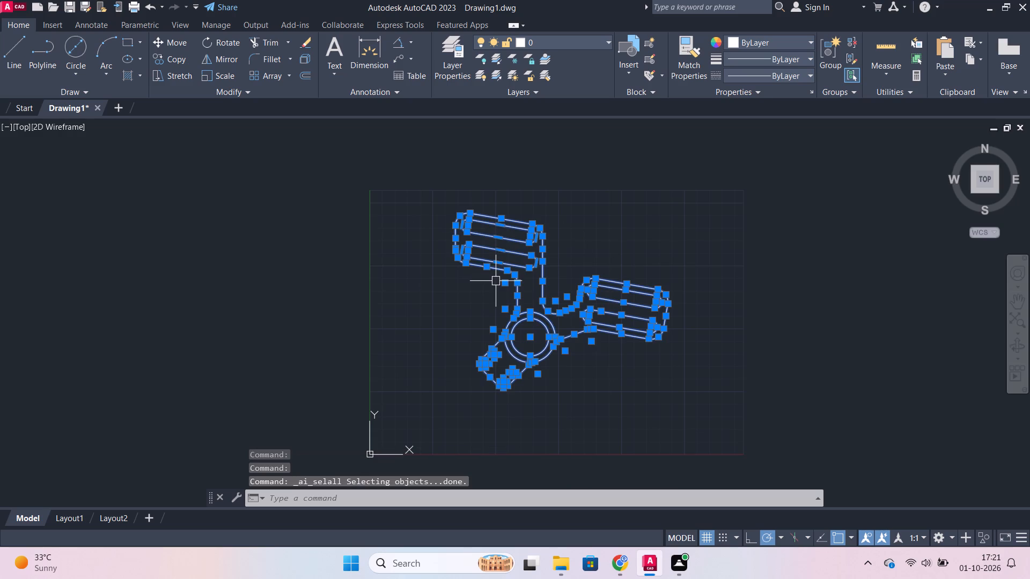
pyautogui.press('m')
pyautogui.press('Return')
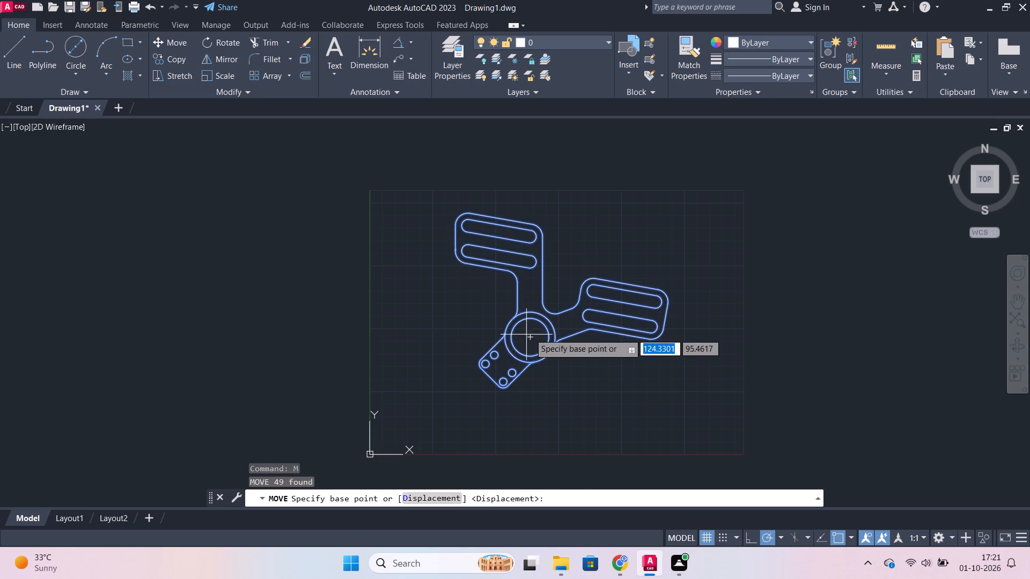
pyautogui.click(528, 336)
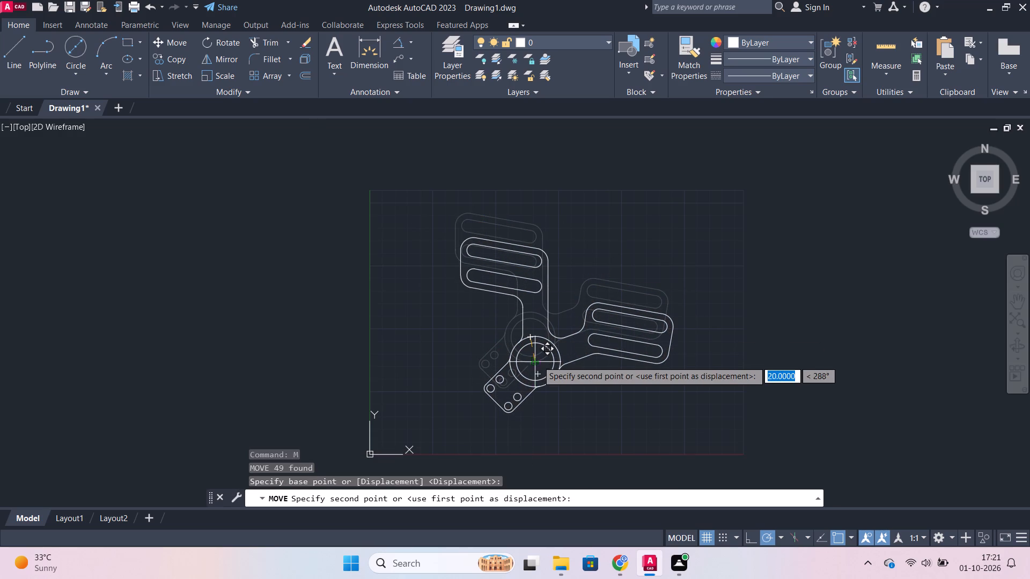
pyautogui.click(538, 361)
# Add an aligned dimension between the end-arc centres of the upper-left head's top slot, placed above the head.
pyautogui.scroll(1, 617, 239)
pyautogui.moveTo(612, 238); pyautogui.dragTo(546, 158, button='middle')
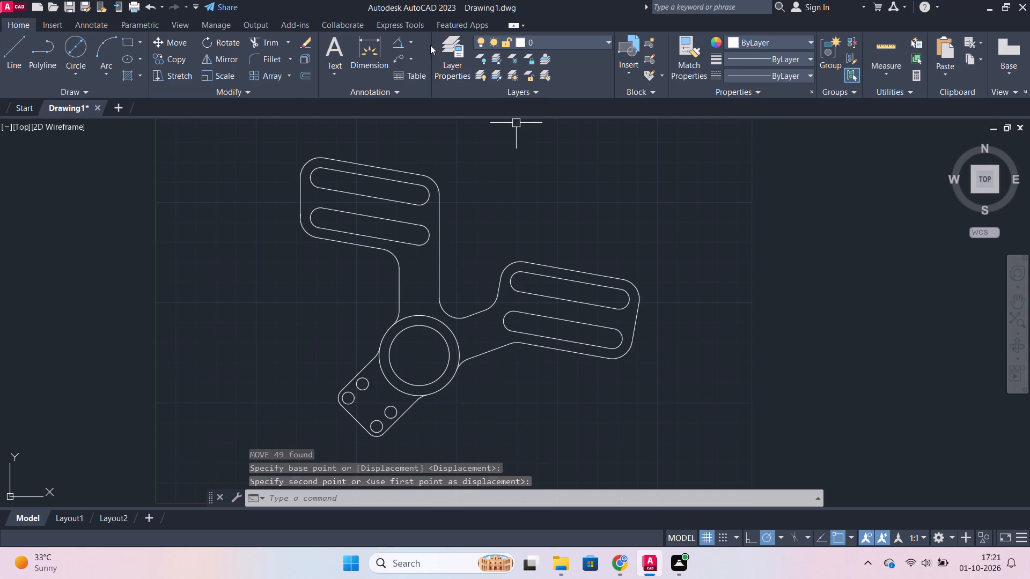
pyautogui.click(409, 40)
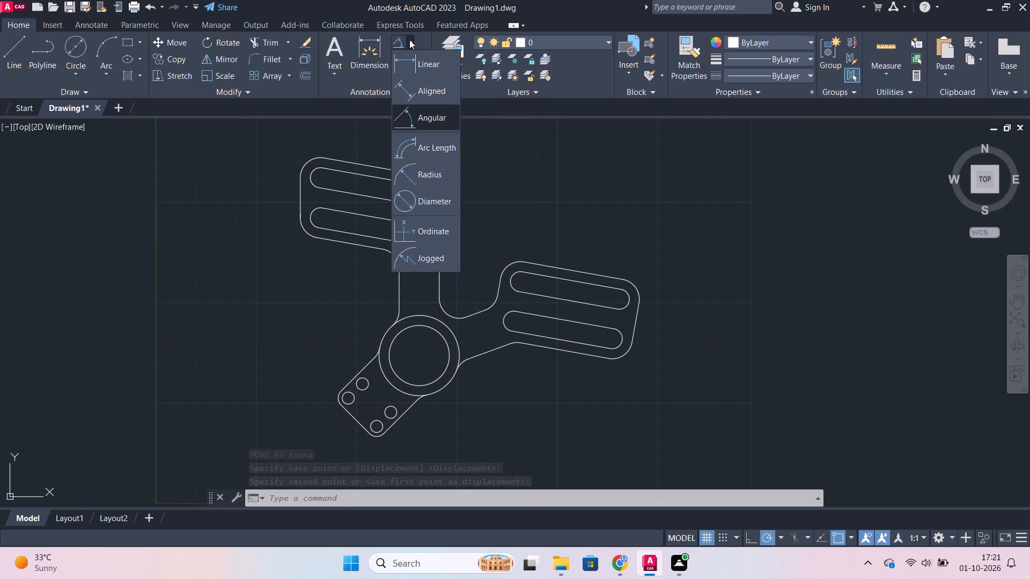
pyautogui.click(410, 85)
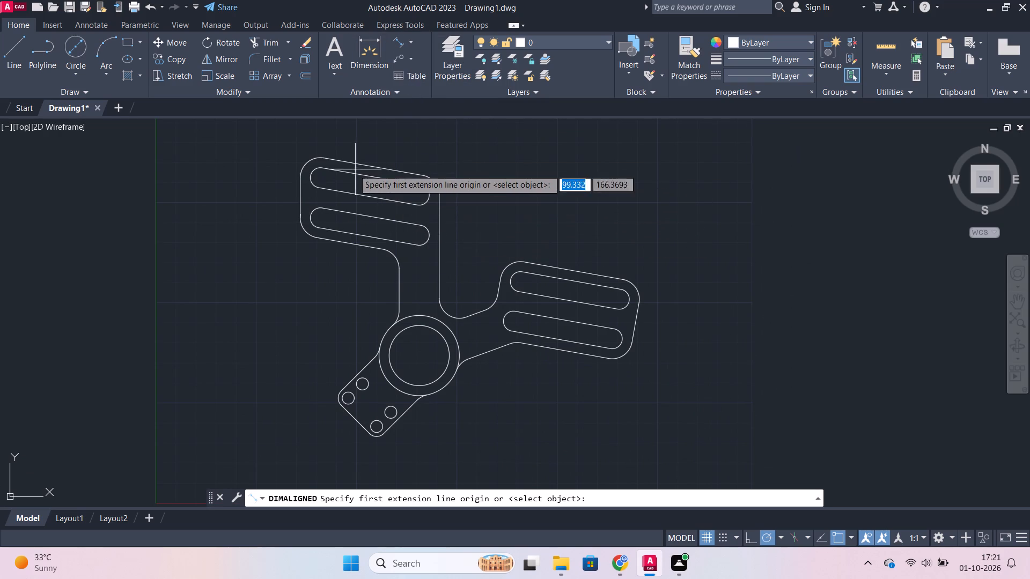
pyautogui.click(321, 179)
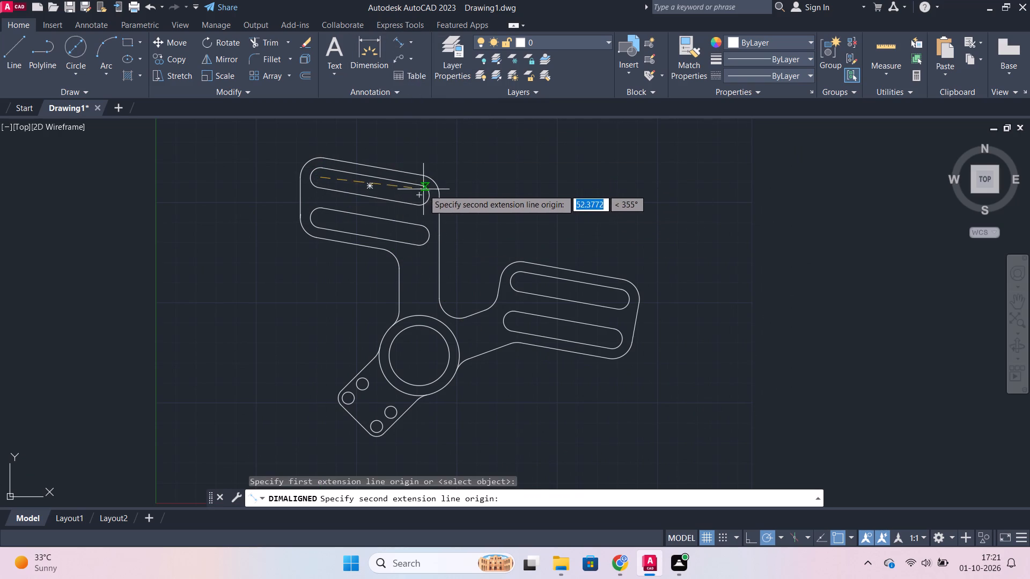
pyautogui.click(421, 192)
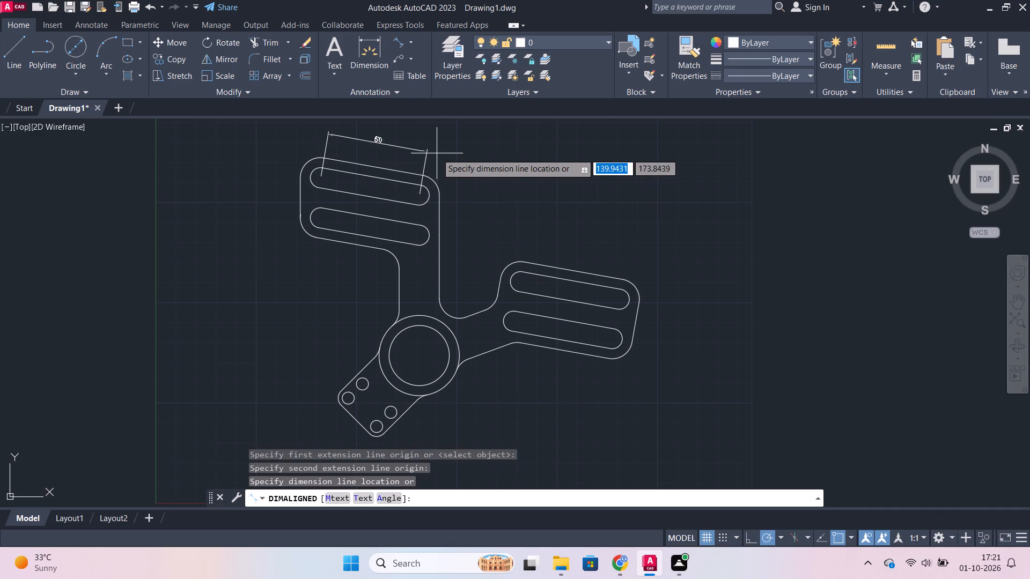
pyautogui.moveTo(438, 156); pyautogui.dragTo(448, 196, button='middle')
pyautogui.click(442, 179)
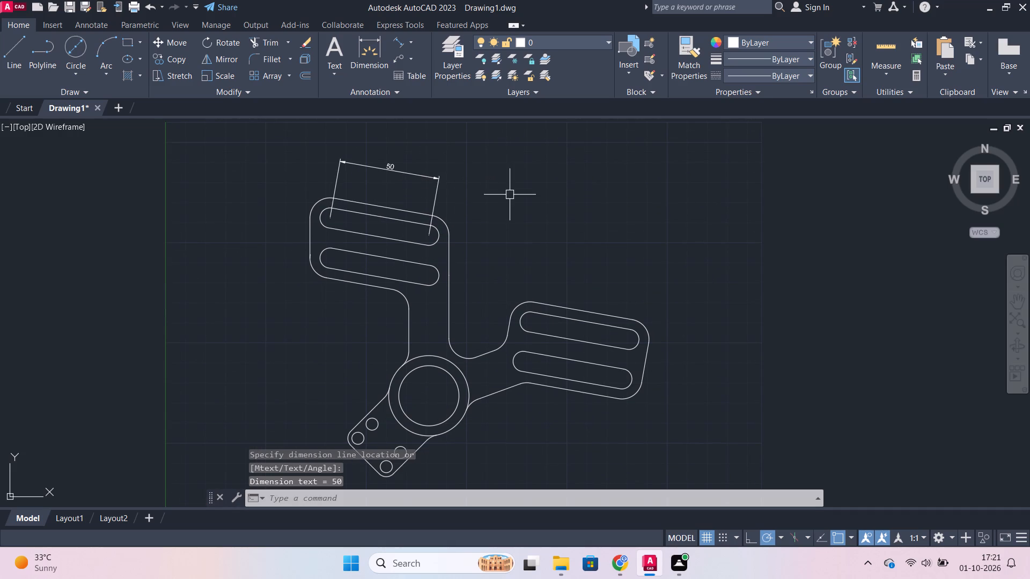
# Modify the ISO-25 dimension style to use an arrow size of 3.
pyautogui.moveTo(507, 202); pyautogui.dragTo(494, 191, button='middle')
pyautogui.scroll(-1, 500, 211)
pyautogui.scroll(1, 500, 216)
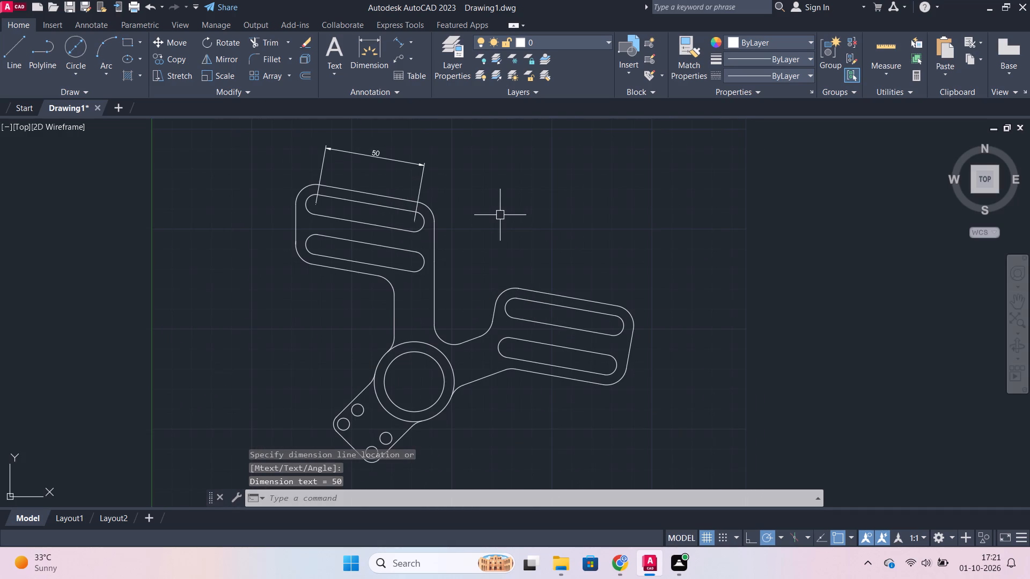
pyautogui.press('d')
pyautogui.press('Return')
pyautogui.click(669, 249)
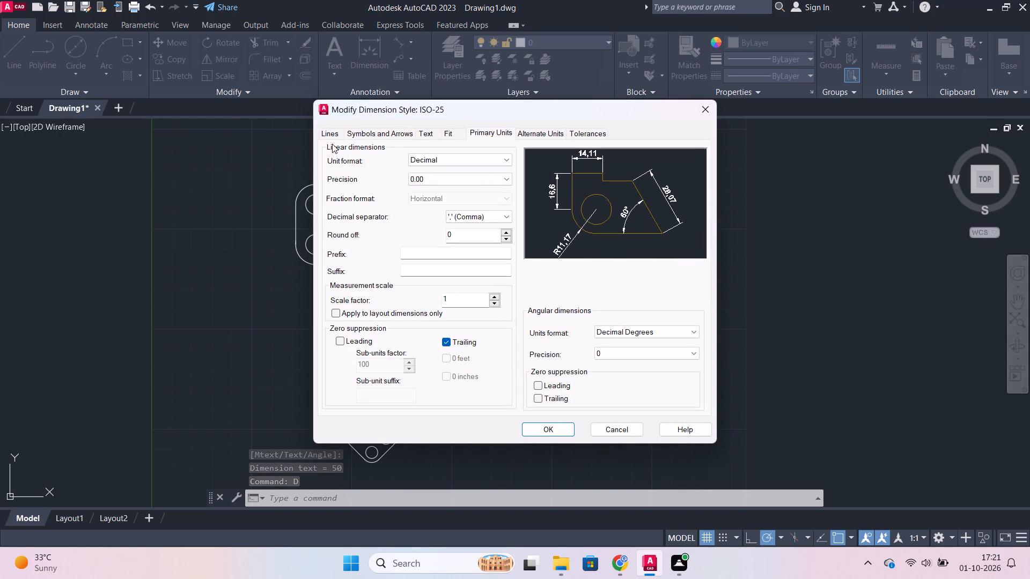
pyautogui.click(365, 133)
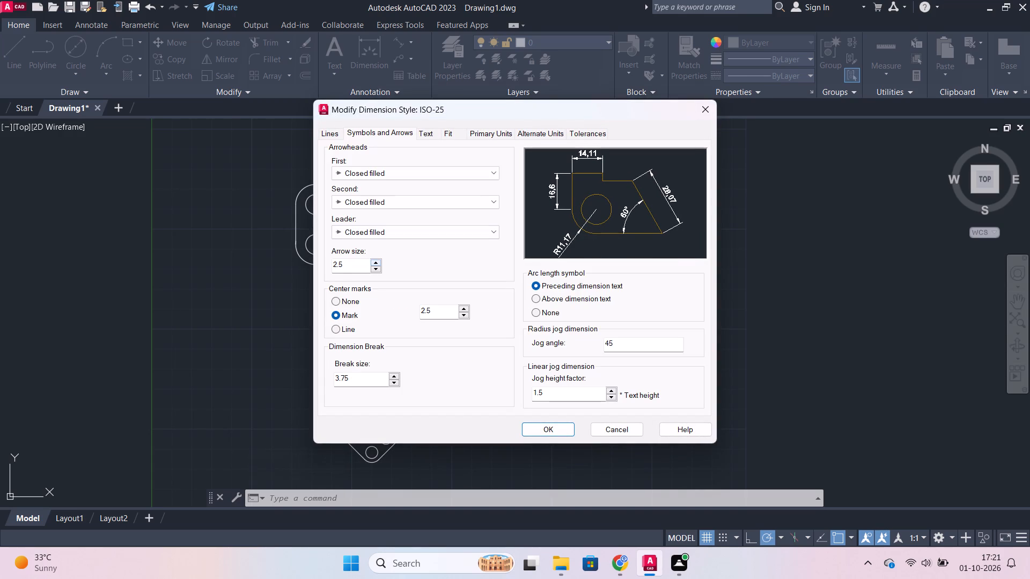
pyautogui.moveTo(365, 263); pyautogui.dragTo(317, 264)
pyautogui.press('3')
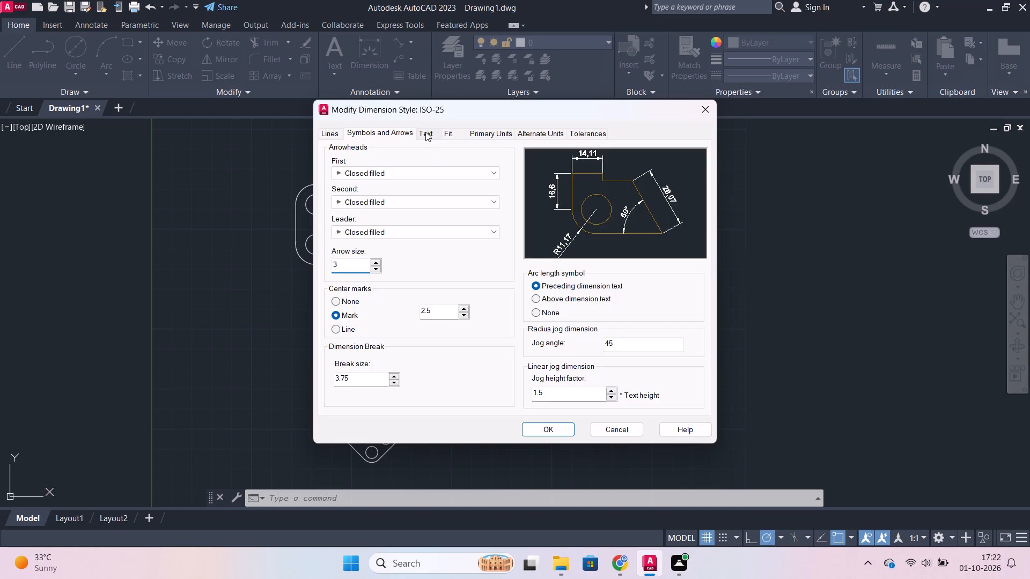
# Set the ISO-25 dimension style's text height to 4.5 and make the style current.
pyautogui.click(425, 132)
pyautogui.click(388, 135)
pyautogui.click(431, 131)
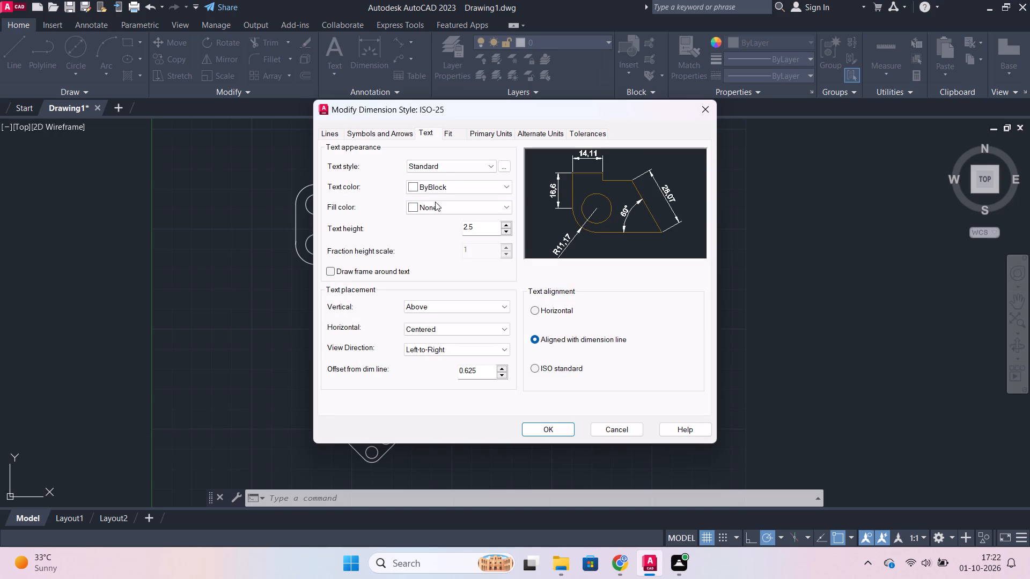
pyautogui.moveTo(477, 225); pyautogui.dragTo(453, 228)
pyautogui.write('4.5')
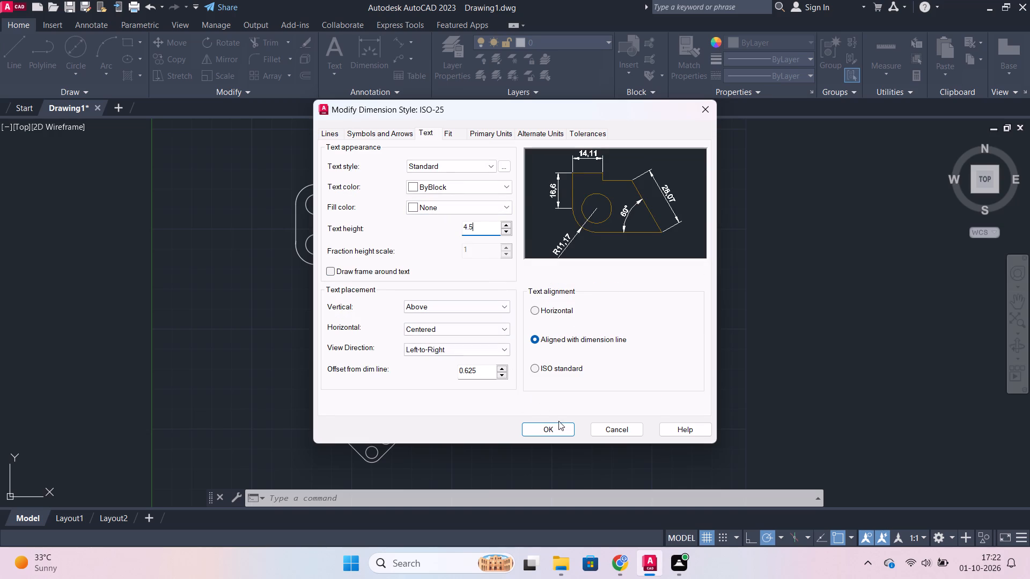
pyautogui.click(555, 425)
pyautogui.click(666, 207)
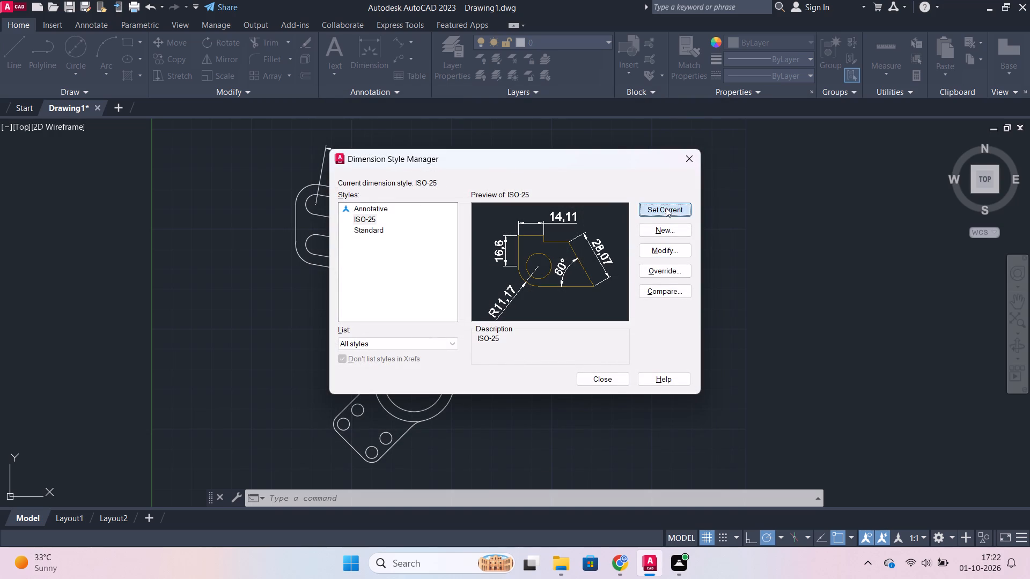
pyautogui.click(611, 387)
pyautogui.click(606, 380)
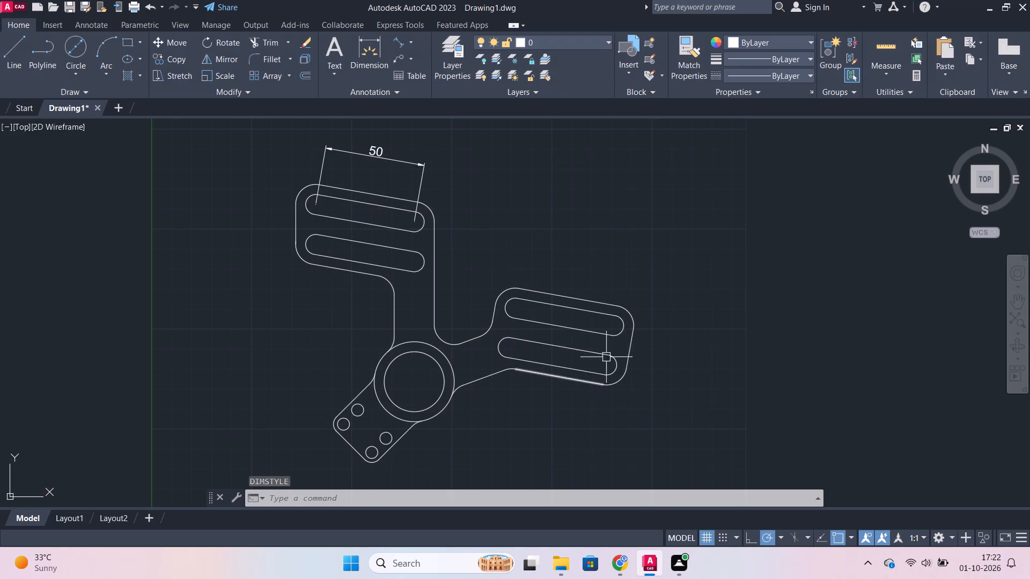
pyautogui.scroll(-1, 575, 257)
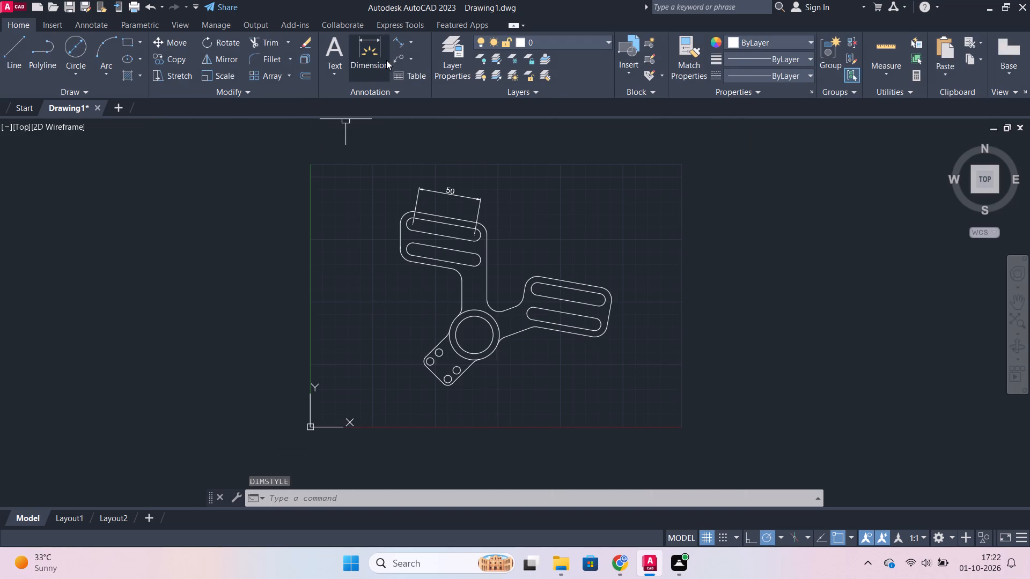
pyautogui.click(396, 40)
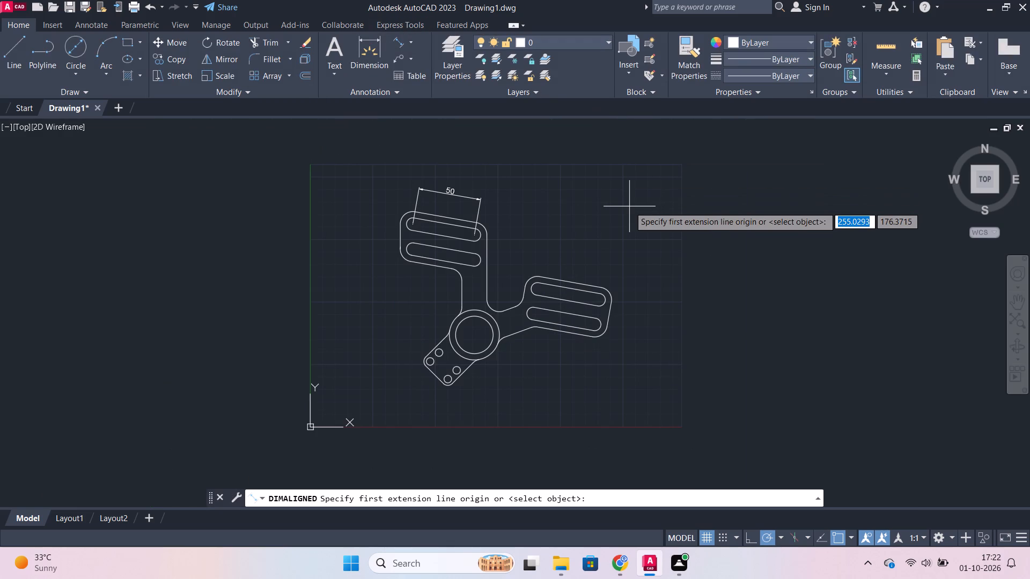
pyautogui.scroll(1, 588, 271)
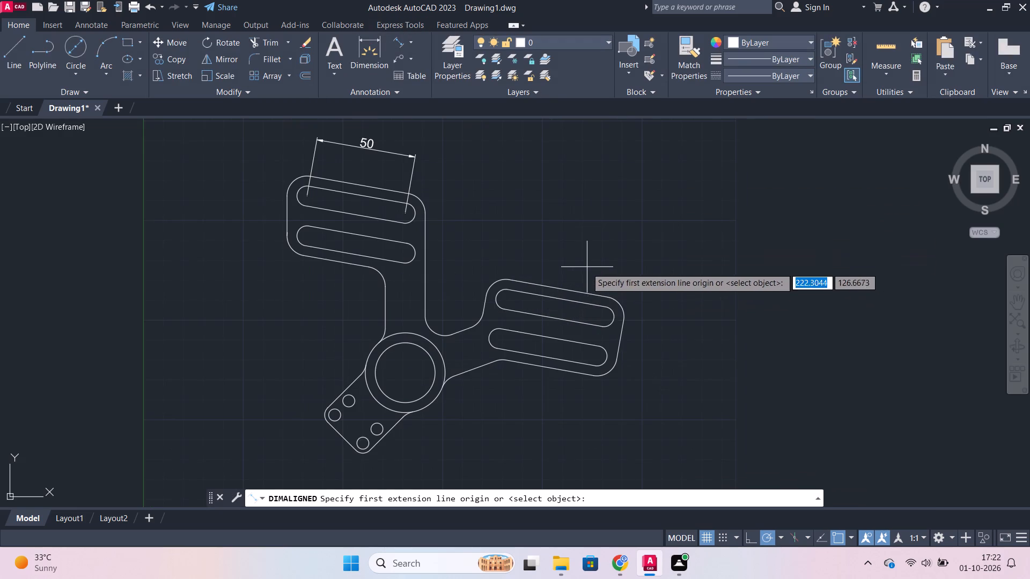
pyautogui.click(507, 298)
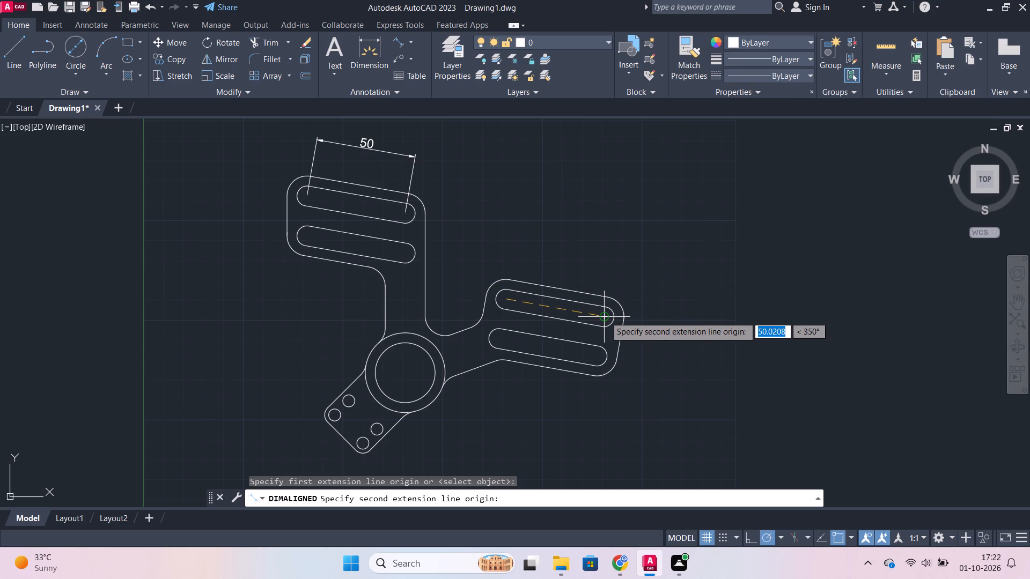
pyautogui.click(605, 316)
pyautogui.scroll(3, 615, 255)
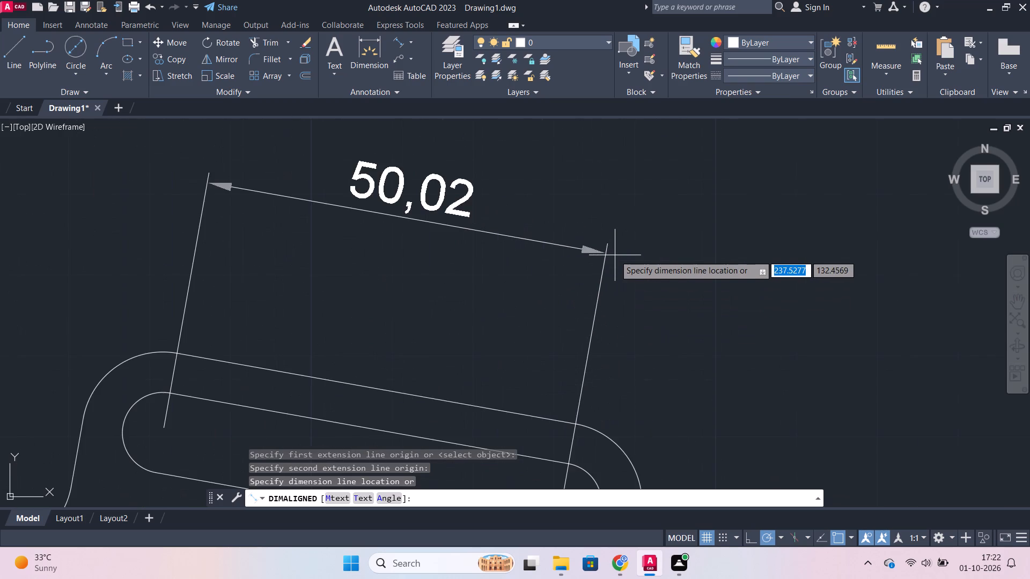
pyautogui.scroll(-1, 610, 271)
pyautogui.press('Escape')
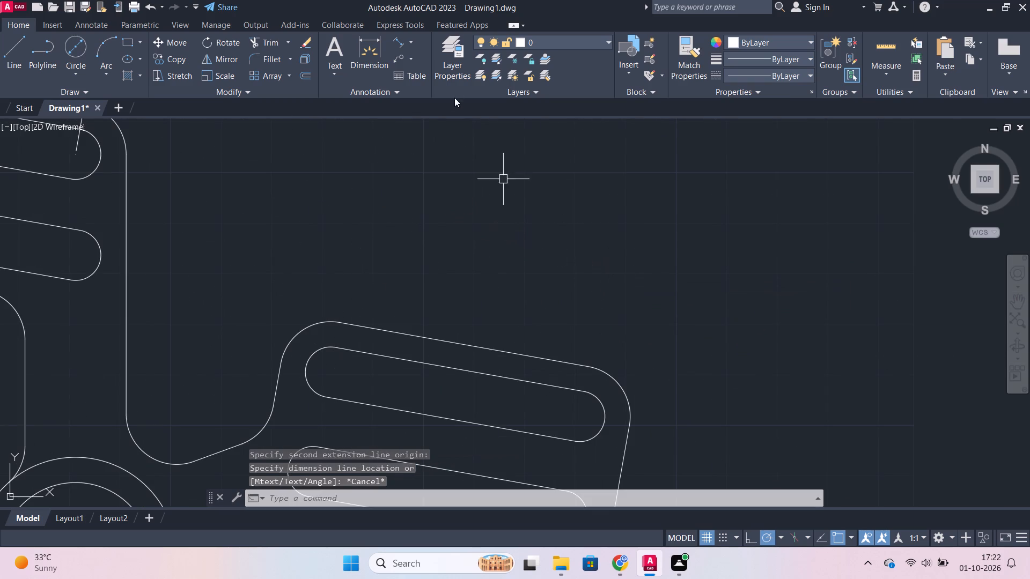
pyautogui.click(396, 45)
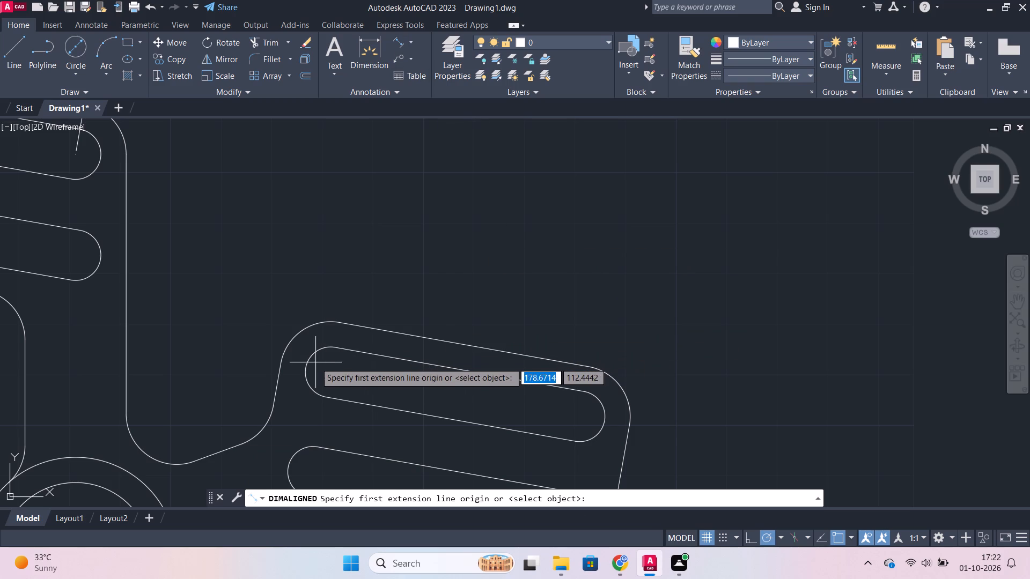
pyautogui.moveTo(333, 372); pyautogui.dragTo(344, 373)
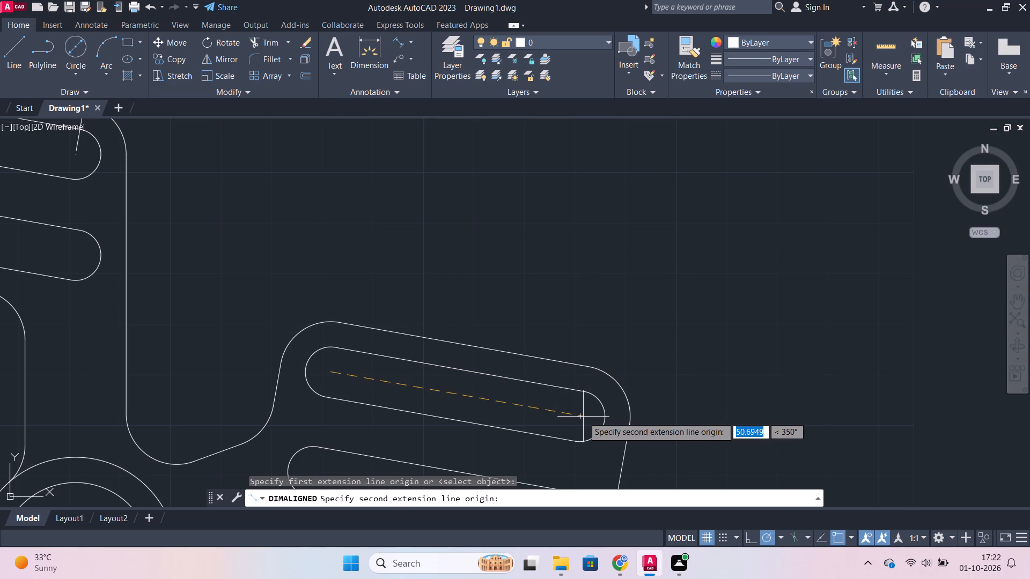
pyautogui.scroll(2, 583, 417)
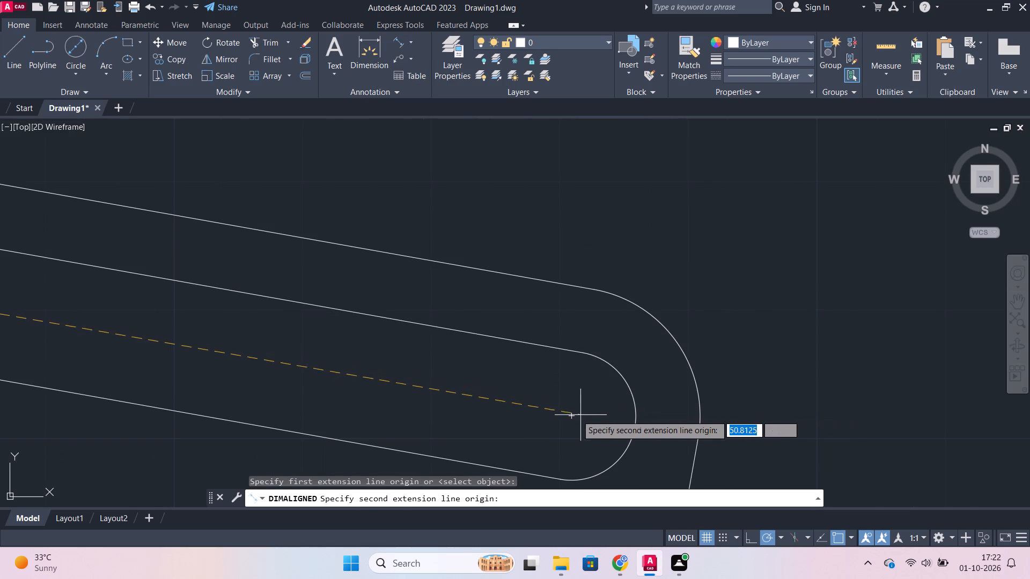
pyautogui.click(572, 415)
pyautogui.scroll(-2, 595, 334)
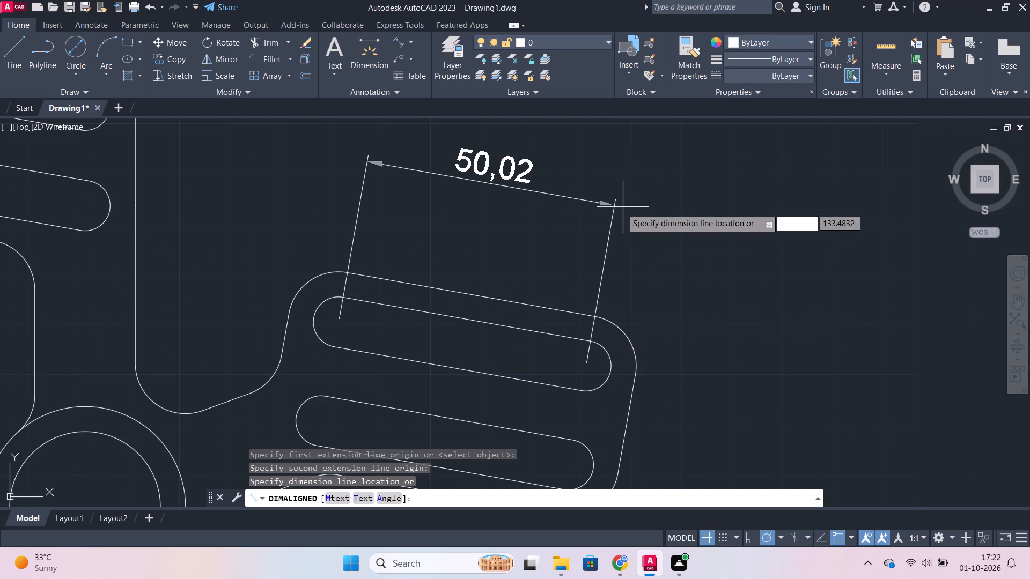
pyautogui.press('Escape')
# Set the ISO-25 dimension style's linear precision to 0 and make the style current.
pyautogui.press('d')
pyautogui.press('Return')
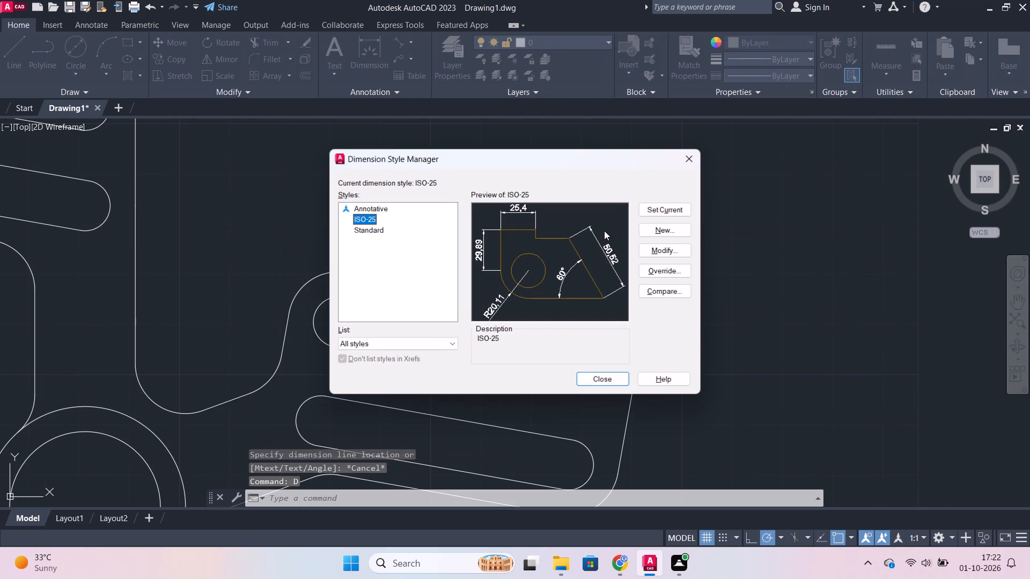
pyautogui.click(665, 254)
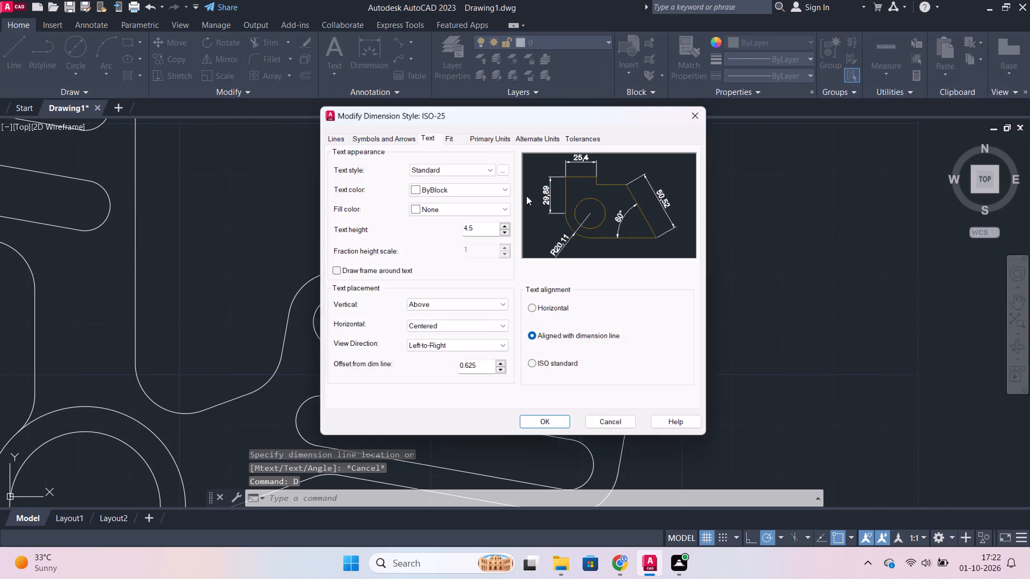
pyautogui.click(483, 131)
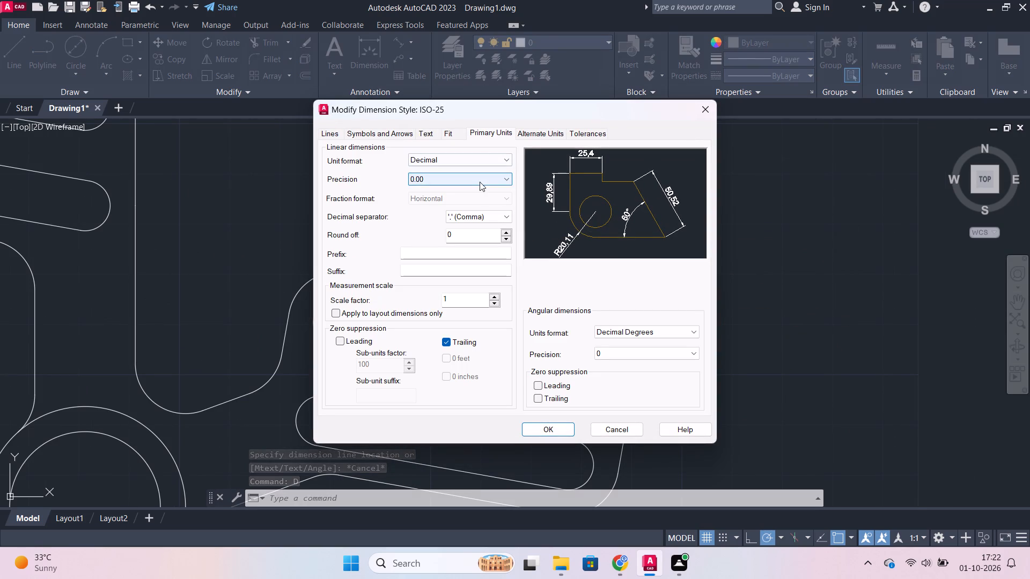
pyautogui.click(480, 182)
pyautogui.click(444, 189)
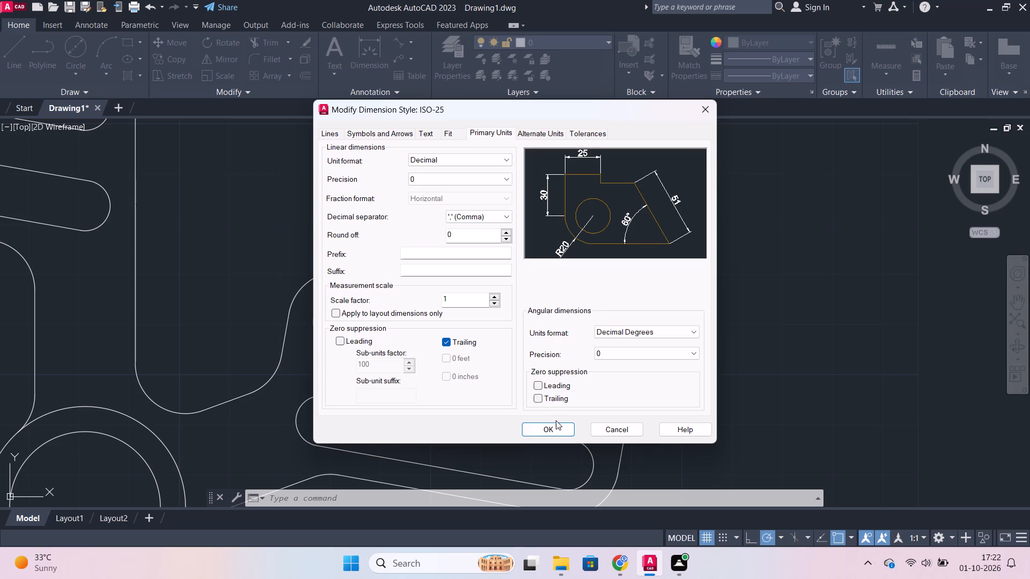
pyautogui.click(556, 425)
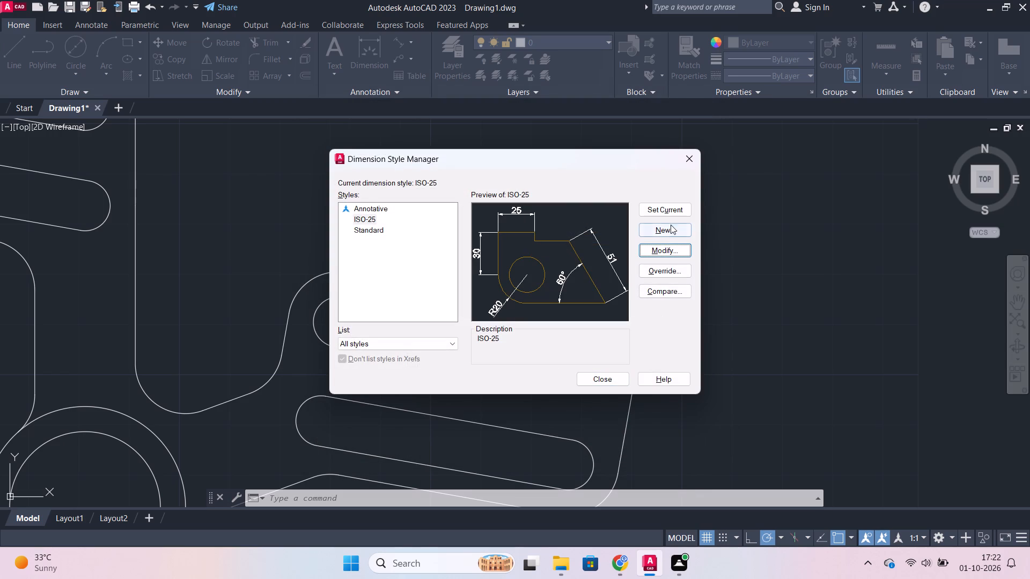
pyautogui.click(655, 210)
pyautogui.click(616, 378)
# Add an aligned dimension between the end-arc centres of the right-hand head's top slot, placed above the head.
pyautogui.scroll(-1, 647, 288)
pyautogui.scroll(-1, 553, 256)
pyautogui.click(398, 41)
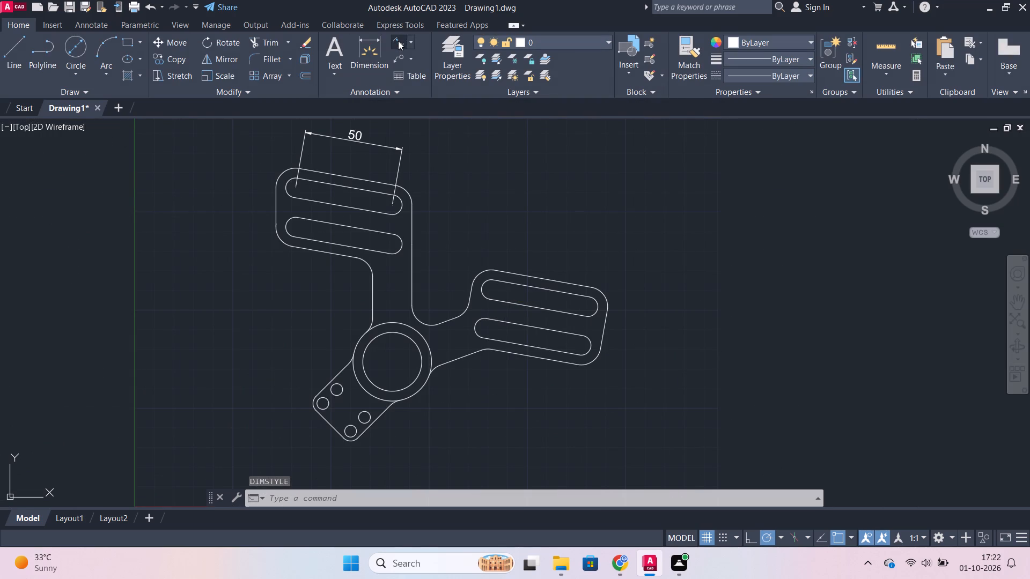
pyautogui.click(586, 305)
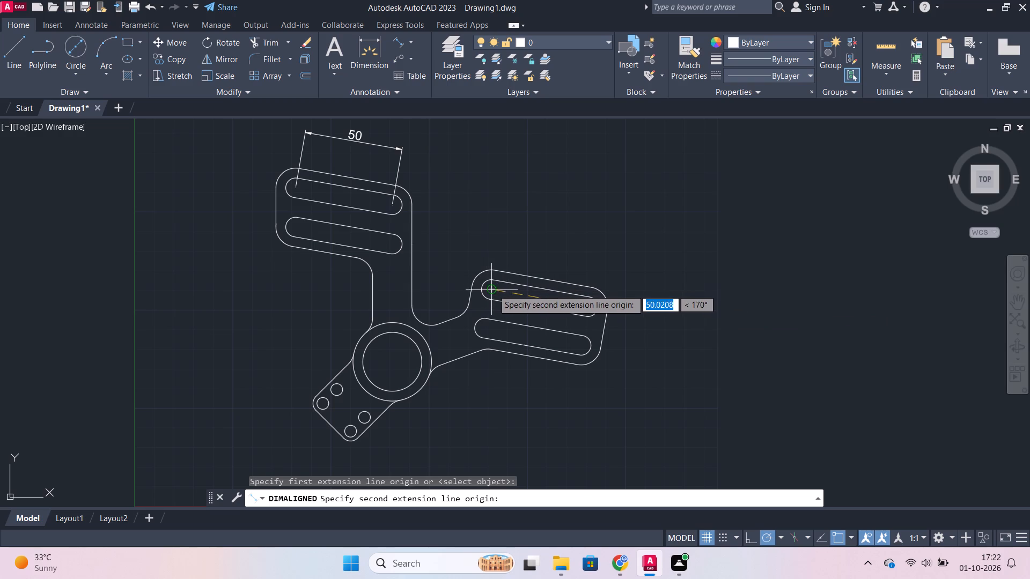
pyautogui.click(493, 289)
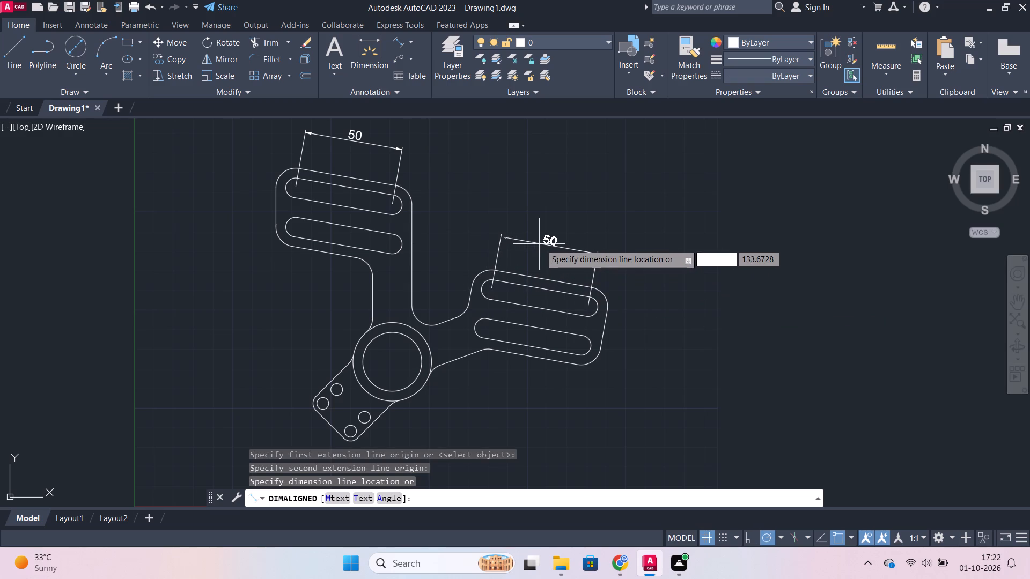
pyautogui.click(540, 244)
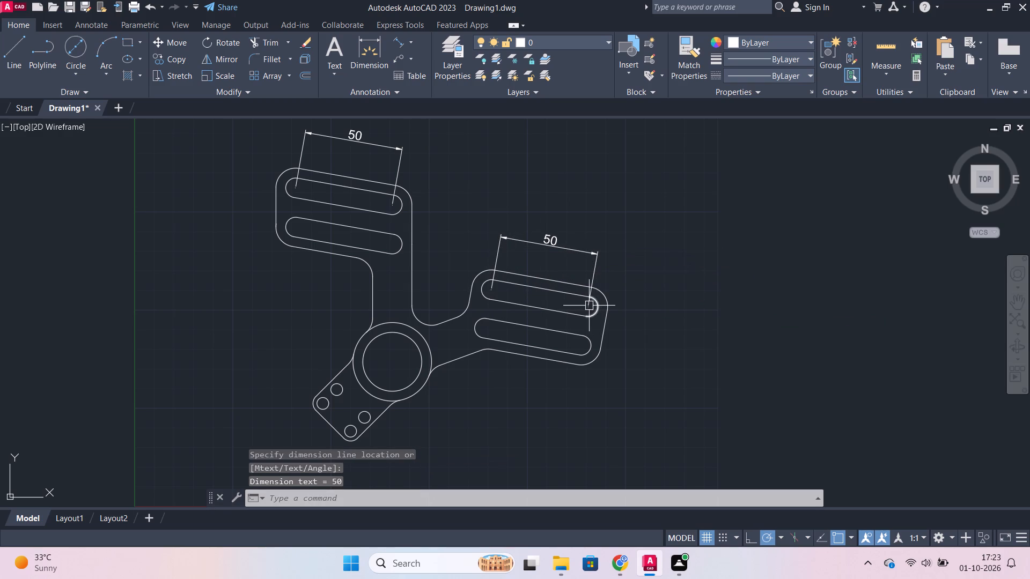
# Add an aligned dimension between the right end-arc centres of the upper-left head's two slots, placed to the right of the head.
pyautogui.scroll(1, 434, 270)
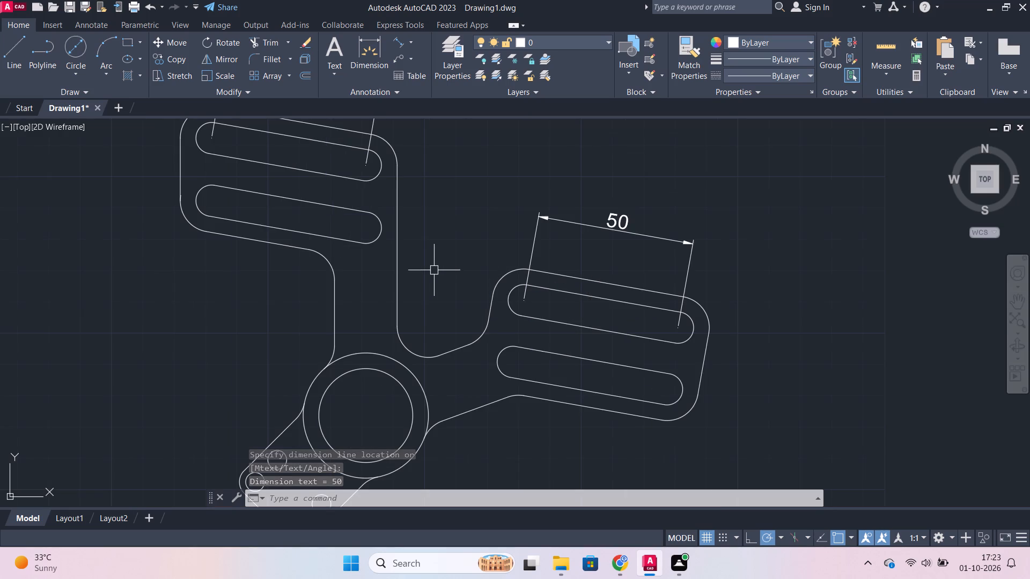
pyautogui.press('space')
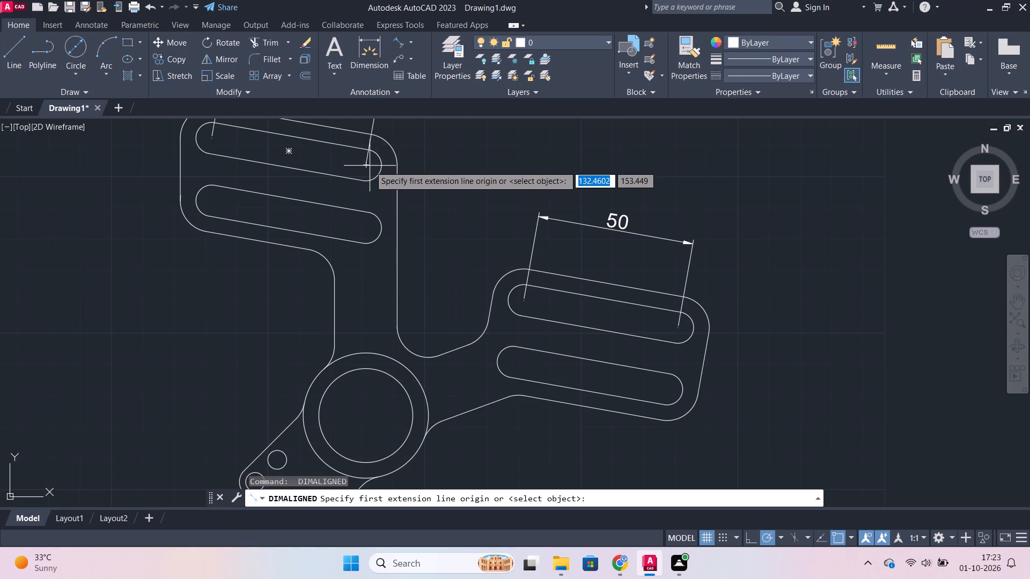
pyautogui.click(367, 164)
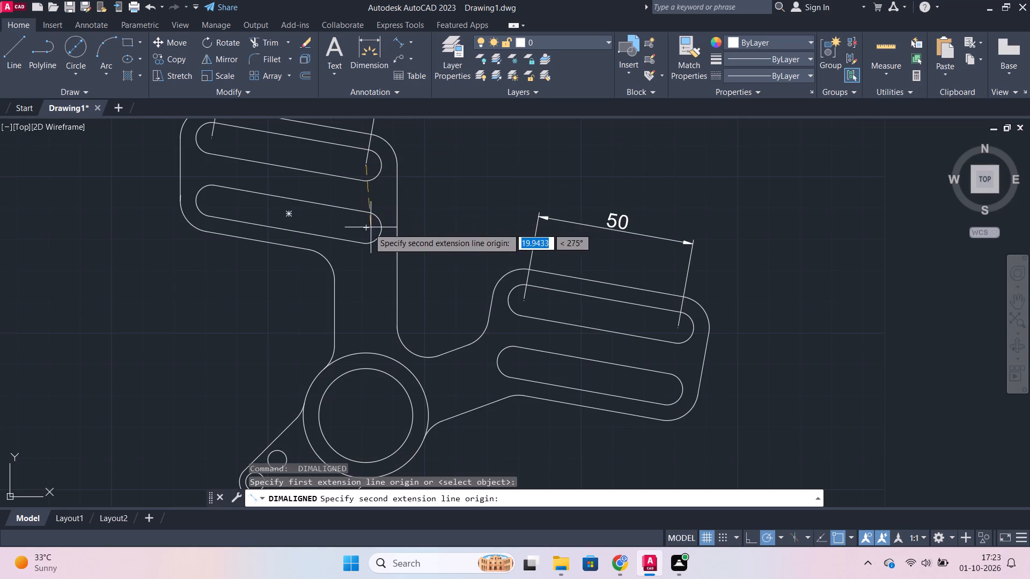
pyautogui.click(365, 229)
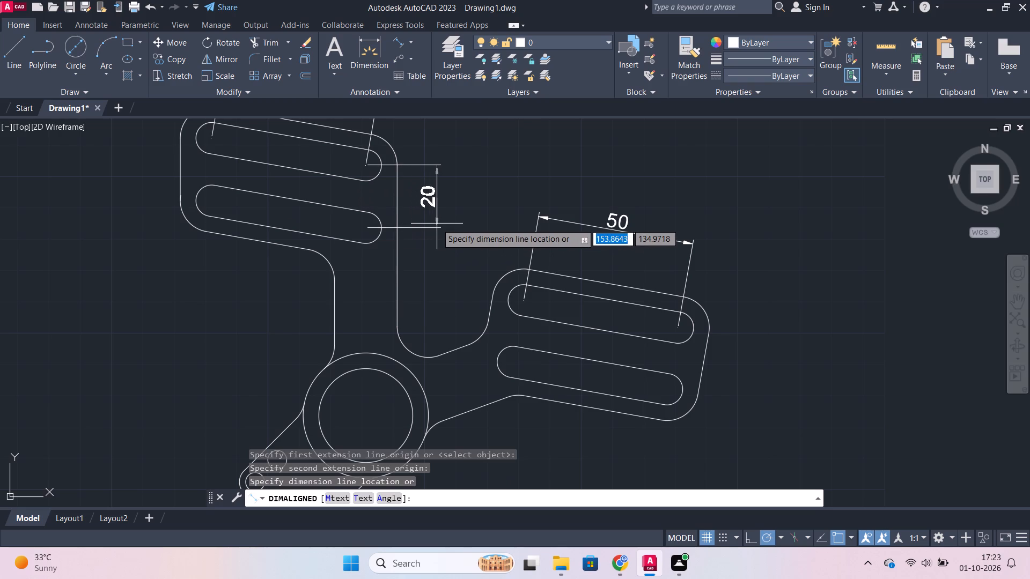
pyautogui.click(437, 224)
# Add an aligned dimension from the concentric circles' centre to the midpoint of the diagonal arm's end edge, placed on the arm's upper-left side.
pyautogui.scroll(-1, 548, 179)
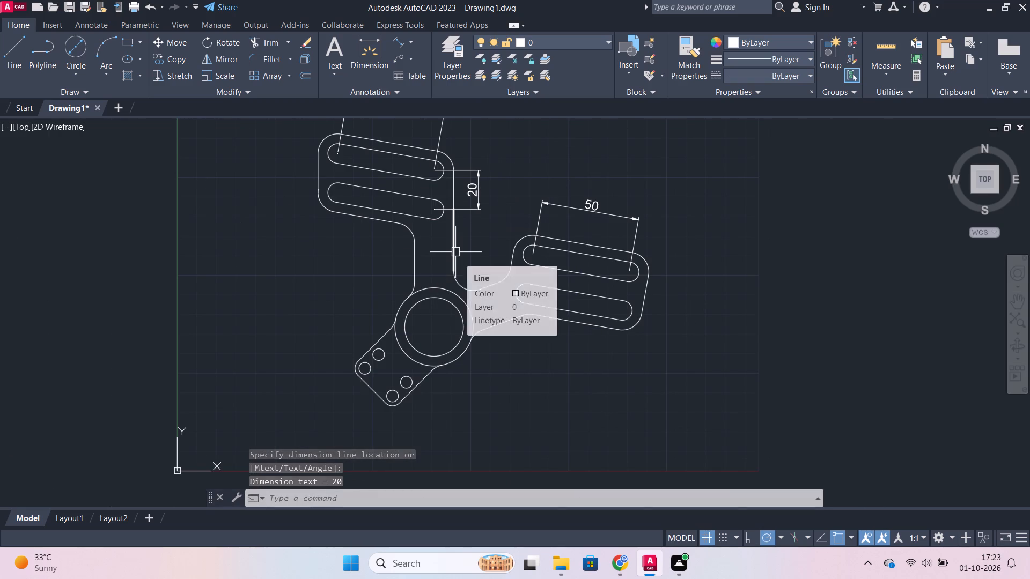
pyautogui.press('space')
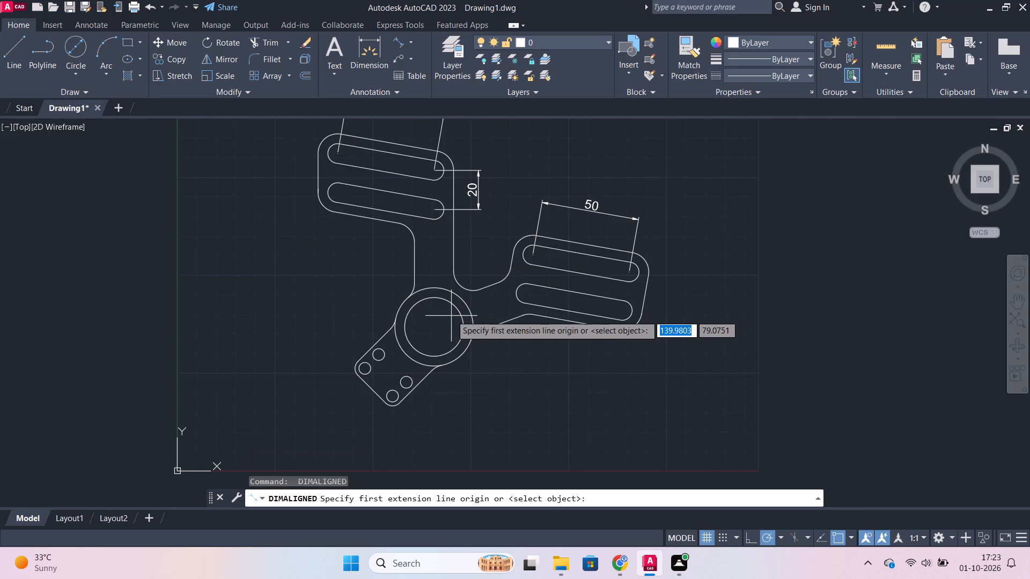
pyautogui.click(435, 326)
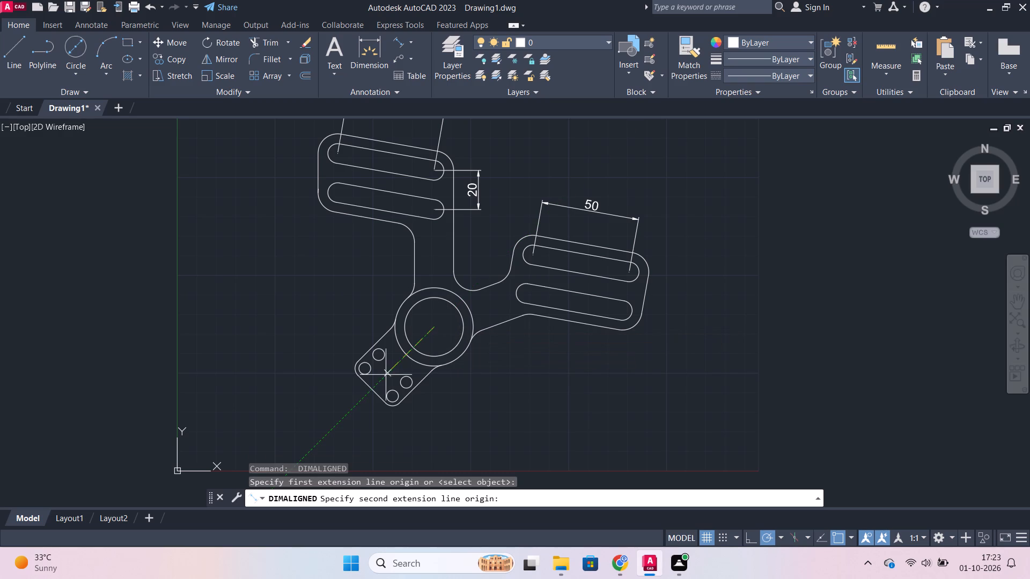
pyautogui.click(376, 389)
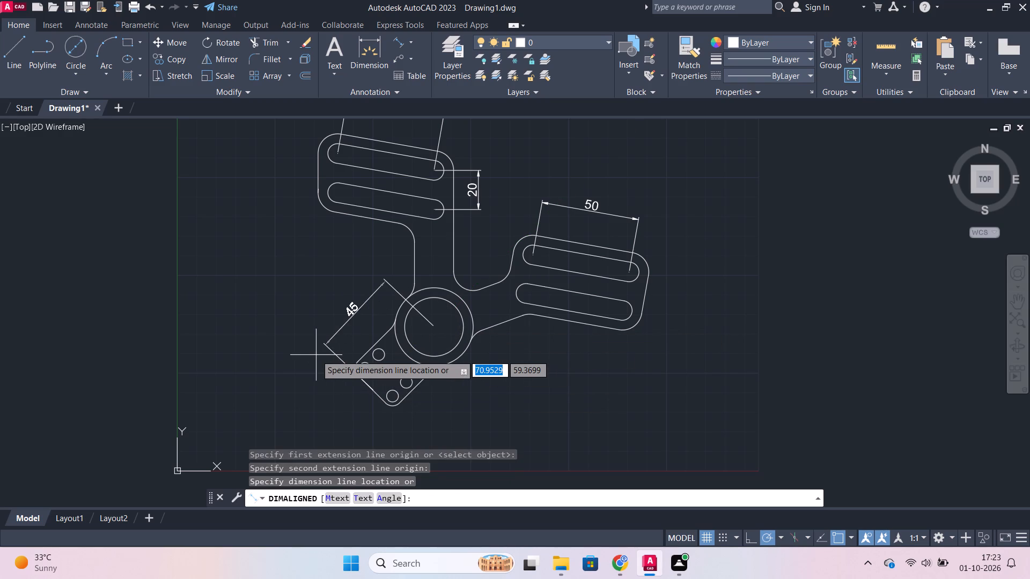
pyautogui.click(308, 346)
# Add an aligned dimension between the centres of the two holes along the diagonal arm's upper-left edge, placed outside that edge.
pyautogui.press('space')
pyautogui.scroll(1, 362, 375)
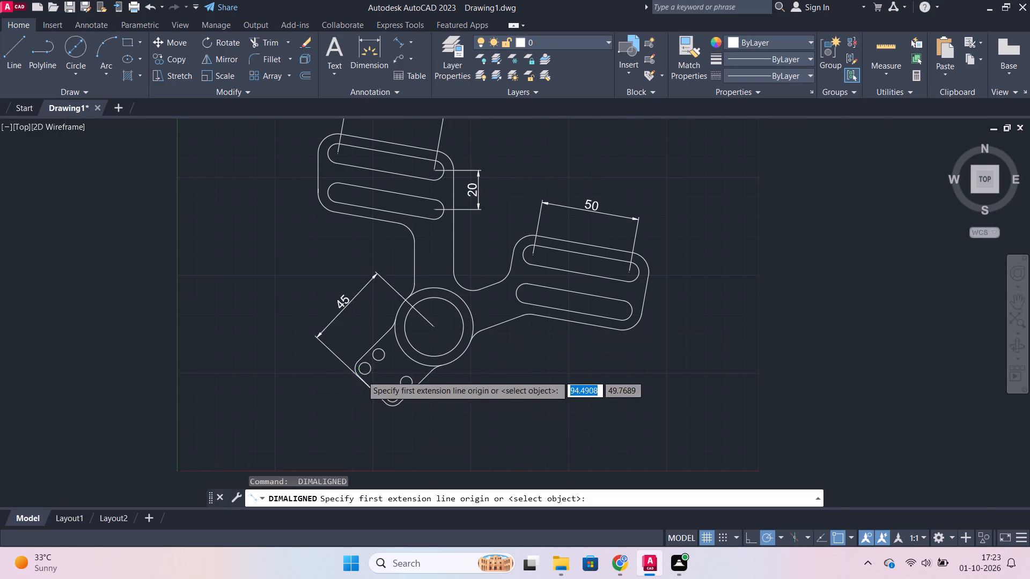
pyautogui.scroll(1, 362, 375)
pyautogui.click(361, 361)
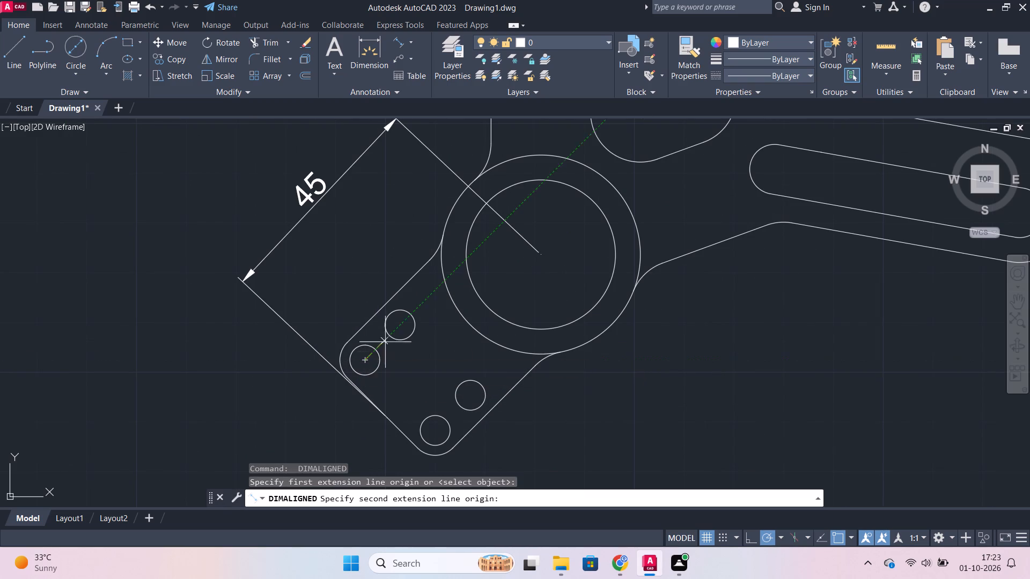
pyautogui.click(398, 325)
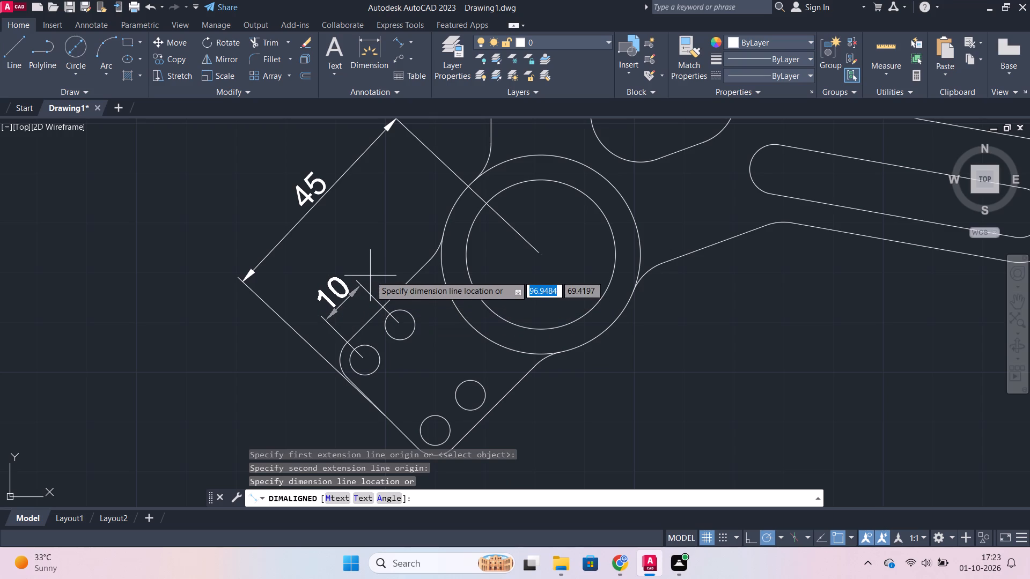
pyautogui.click(370, 276)
# Add an aligned dimension between the centres of the two holes nearest the diagonal arm's end edge, placed outside that edge.
pyautogui.moveTo(551, 396); pyautogui.dragTo(577, 306, button='middle')
pyautogui.press('space')
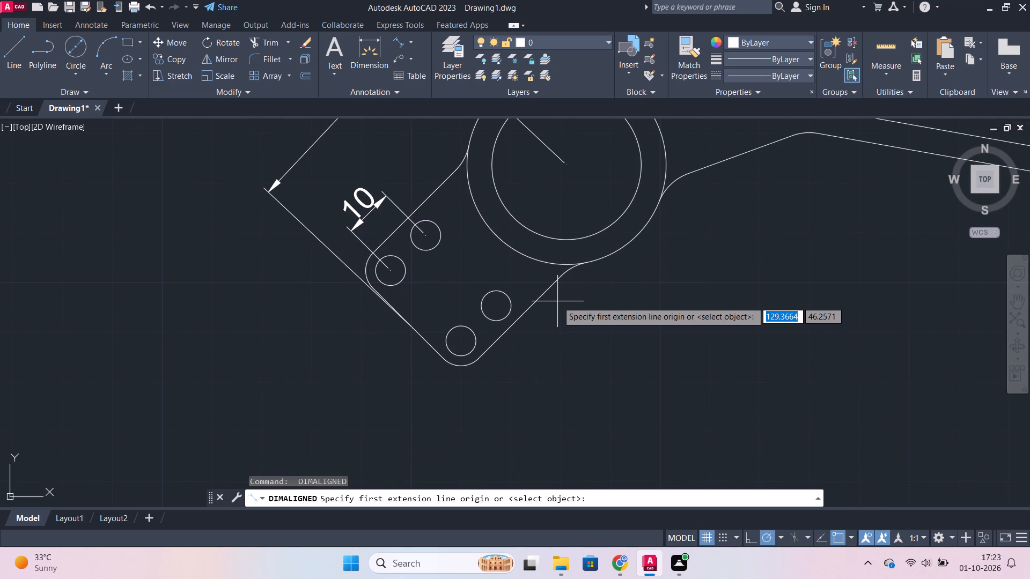
pyautogui.click(461, 341)
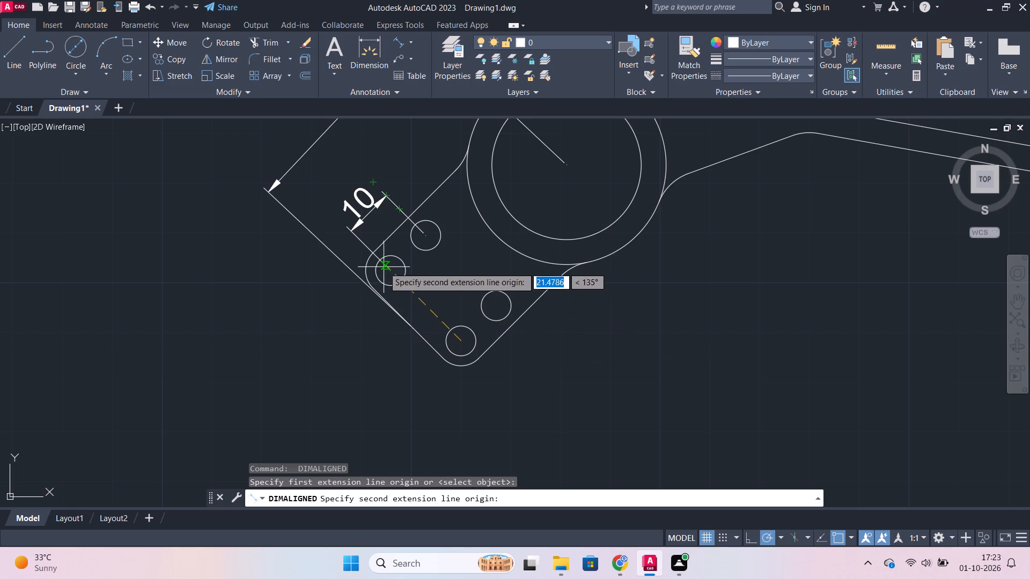
pyautogui.click(393, 270)
pyautogui.click(330, 315)
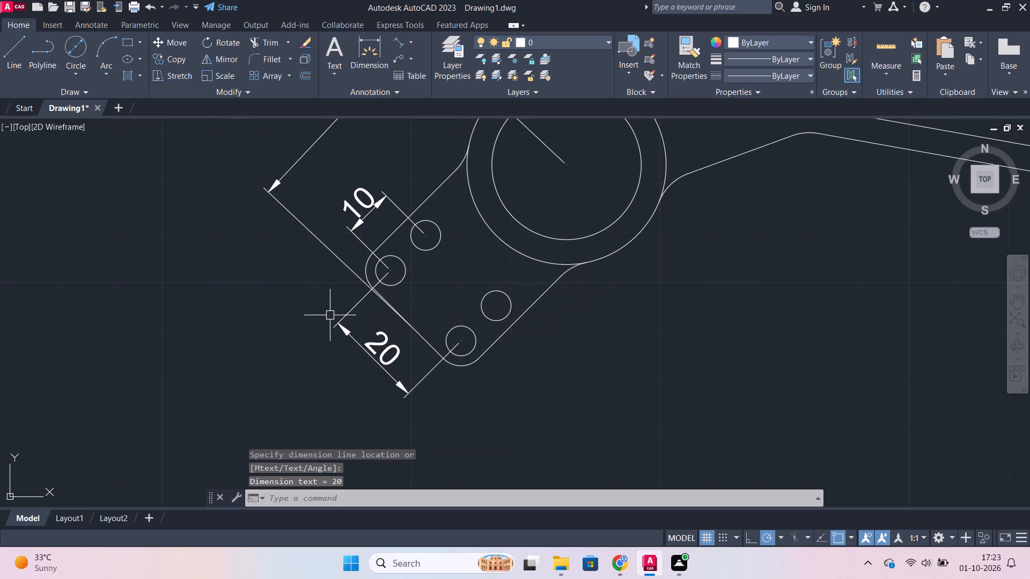
# Add an aligned dimension across the diagonal arm's width between its two long edges, placed beyond the end-hole spacing dimension.
pyautogui.press('space')
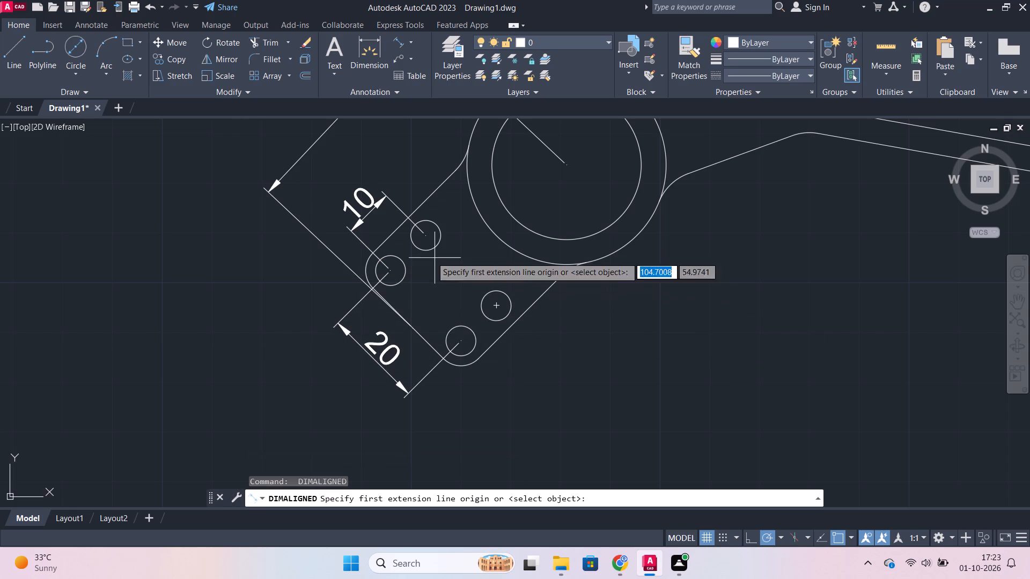
pyautogui.click(392, 239)
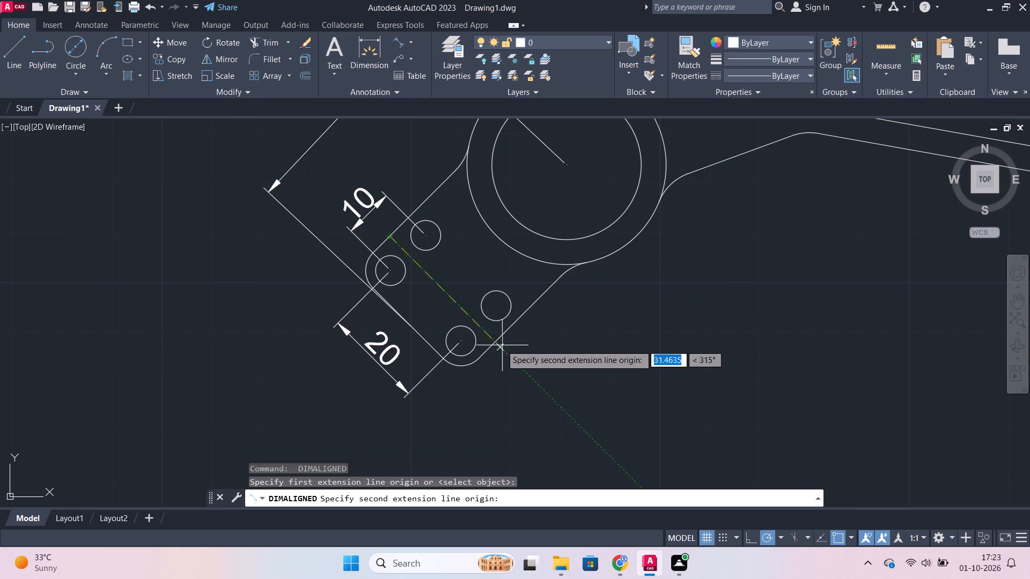
pyautogui.click(497, 344)
pyautogui.moveTo(354, 399); pyautogui.dragTo(373, 359, button='middle')
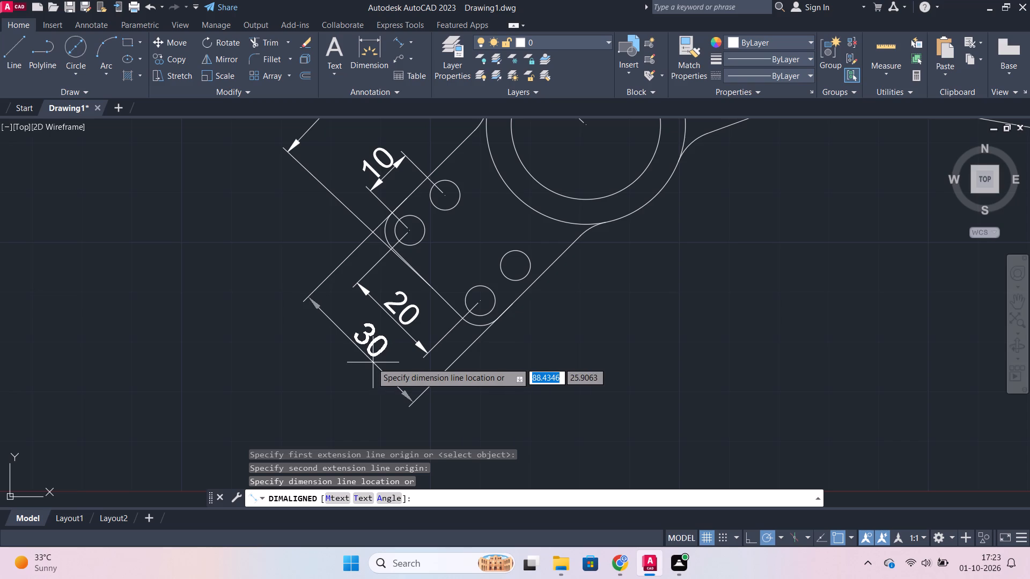
pyautogui.click(364, 360)
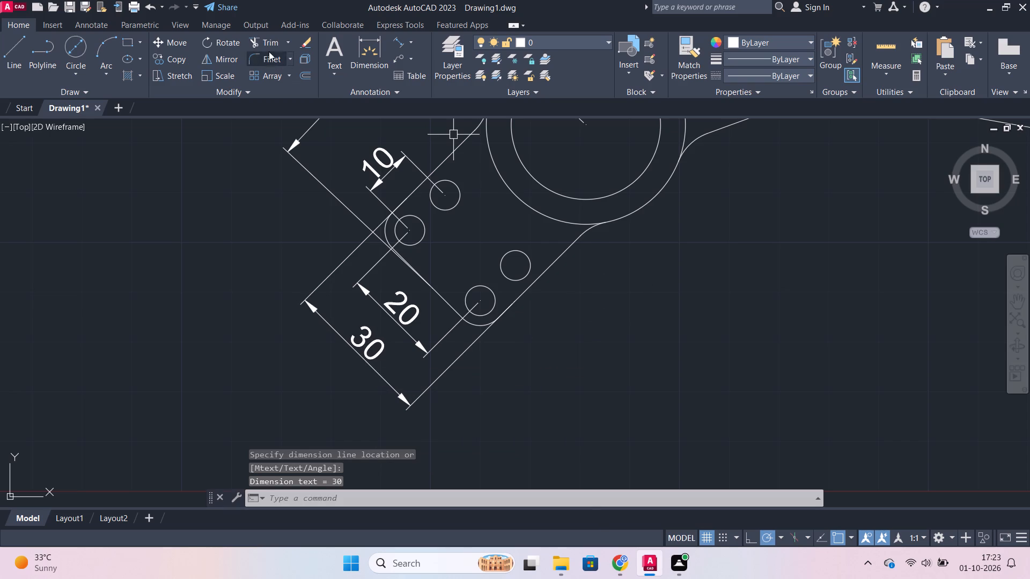
# Add a diameter dimension to the inner hole along the diagonal arm's lower-right edge, placed outside that edge.
pyautogui.click(408, 42)
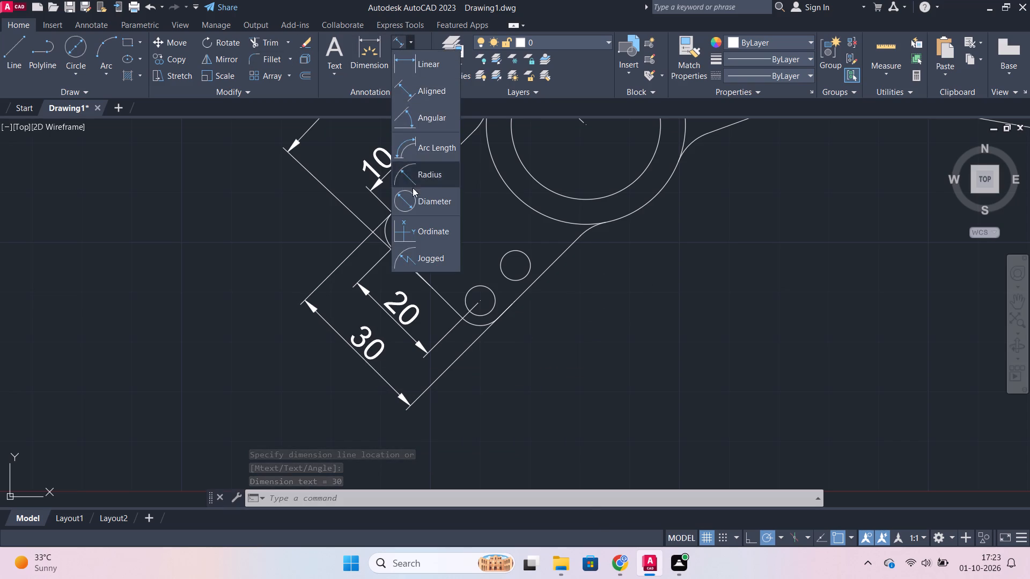
pyautogui.click(413, 194)
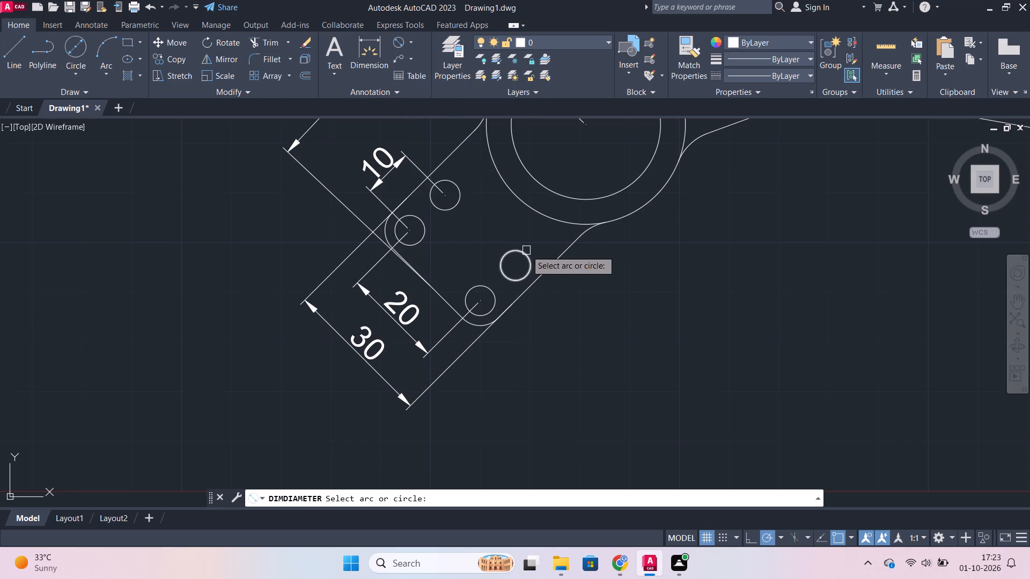
pyautogui.click(519, 275)
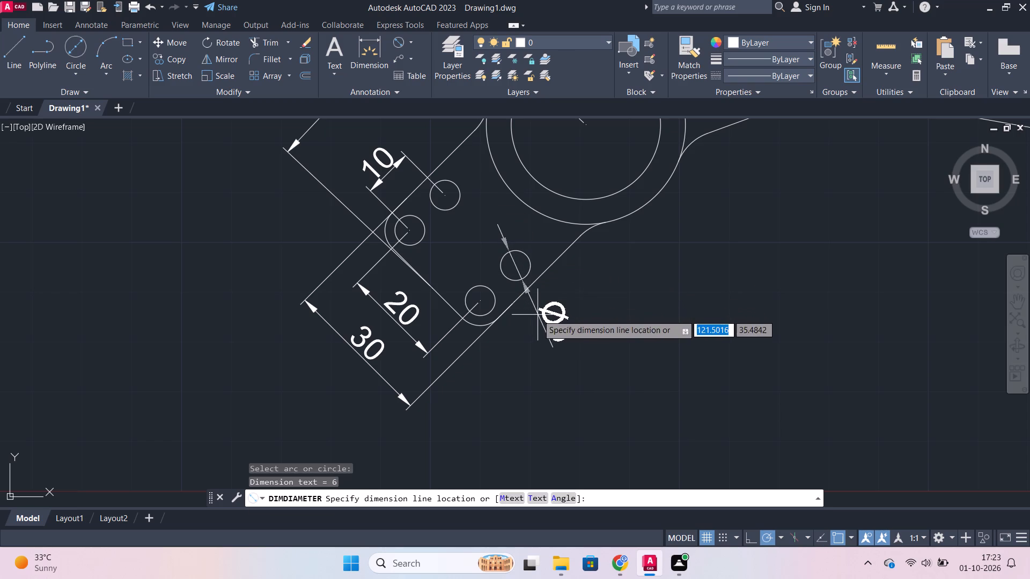
pyautogui.click(538, 315)
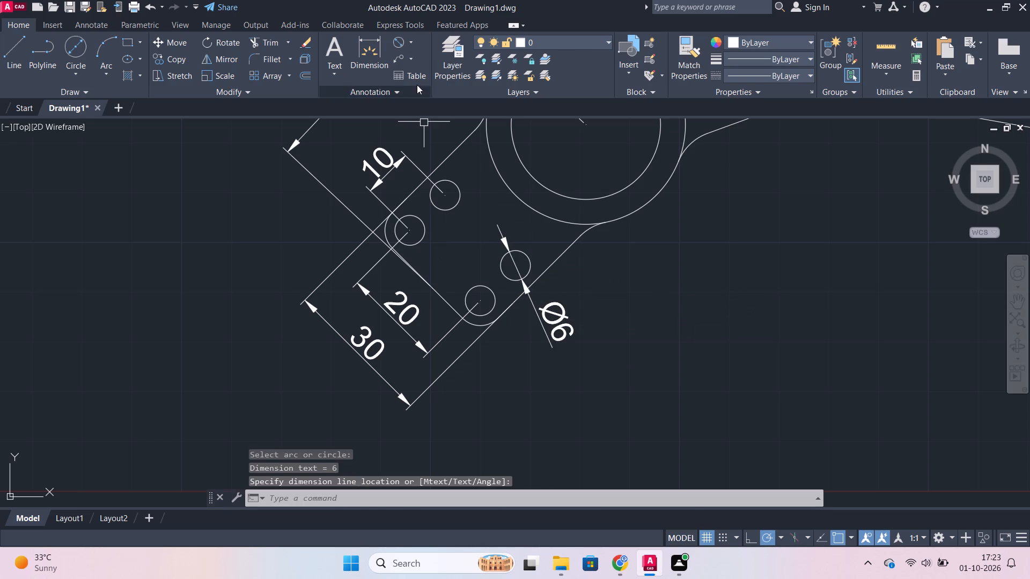
# Add a radius dimension to the rounded bottom corner of the diagonal arm's end, placed below the corner.
pyautogui.click(411, 41)
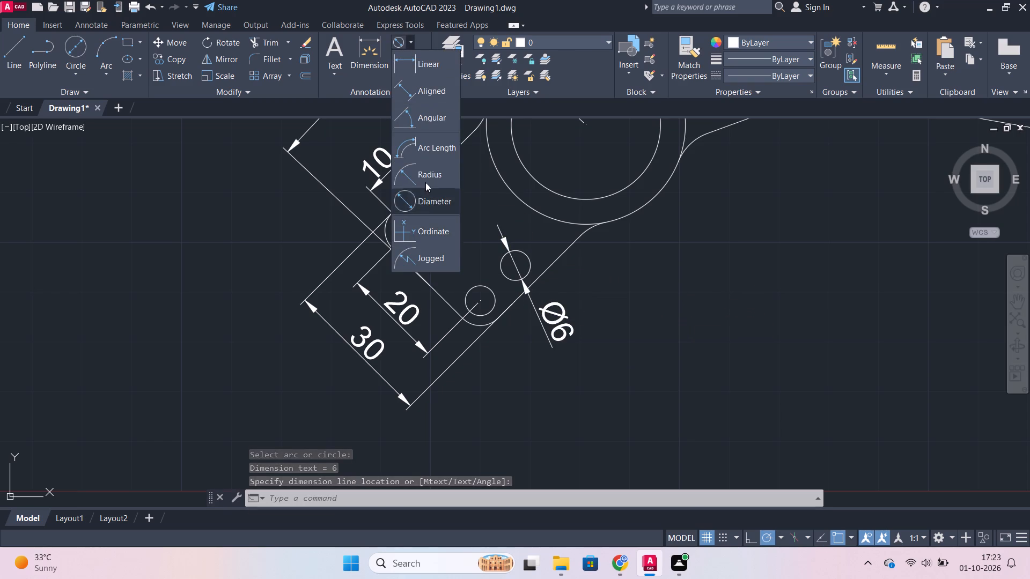
pyautogui.click(424, 177)
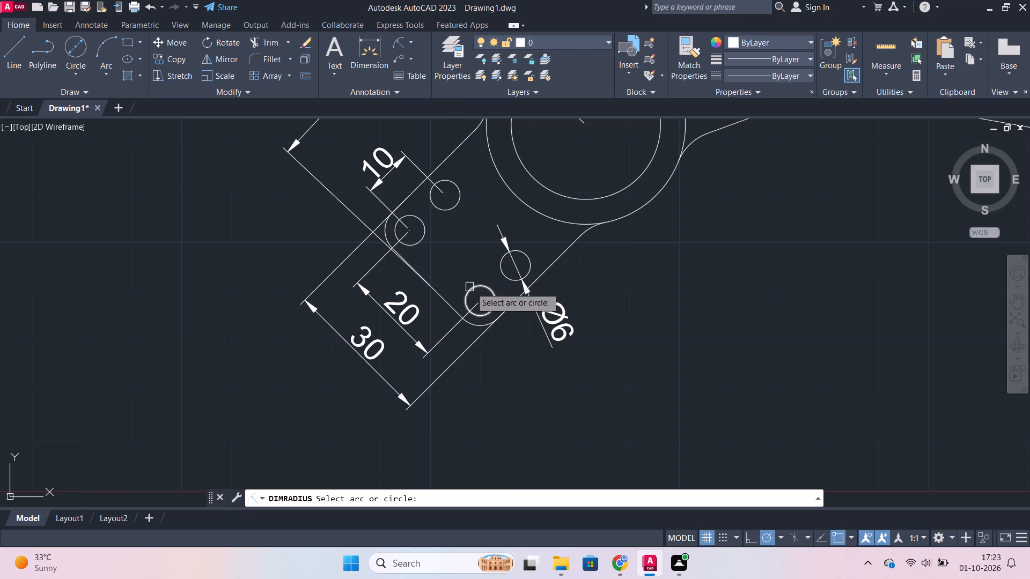
pyautogui.scroll(1, 461, 283)
pyautogui.click(495, 349)
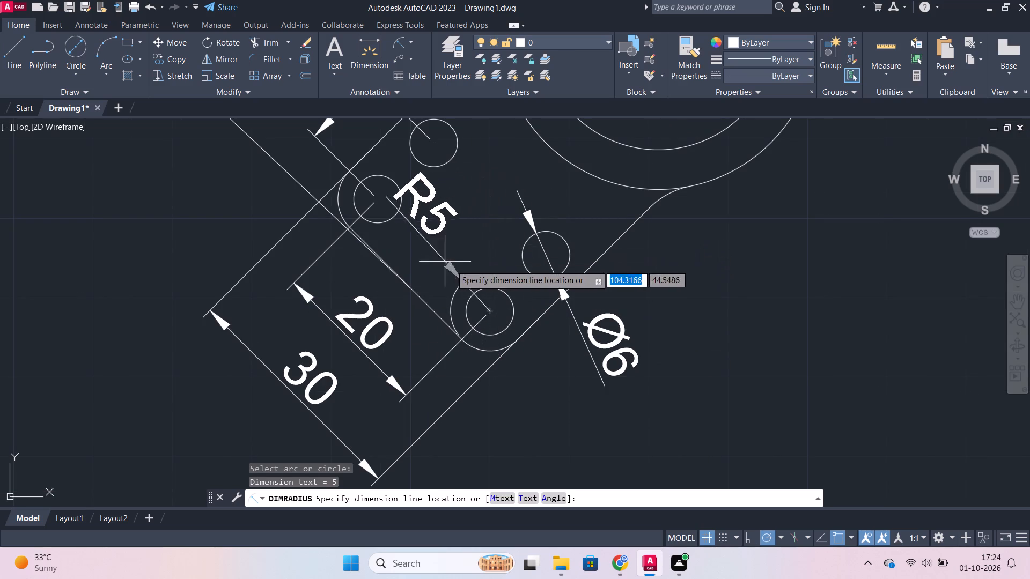
pyautogui.click(520, 400)
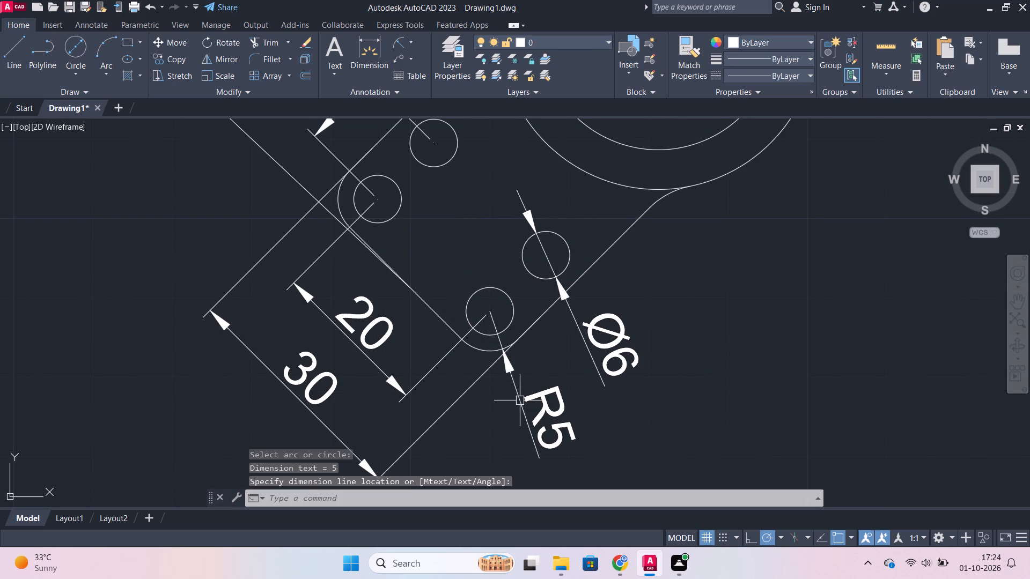
# Add a radius dimension to the fillet joining the diagonal arm's lower-right edge to the outer circle, placed outside the arm.
pyautogui.scroll(-1, 748, 279)
pyautogui.moveTo(749, 278); pyautogui.dragTo(472, 359, button='middle')
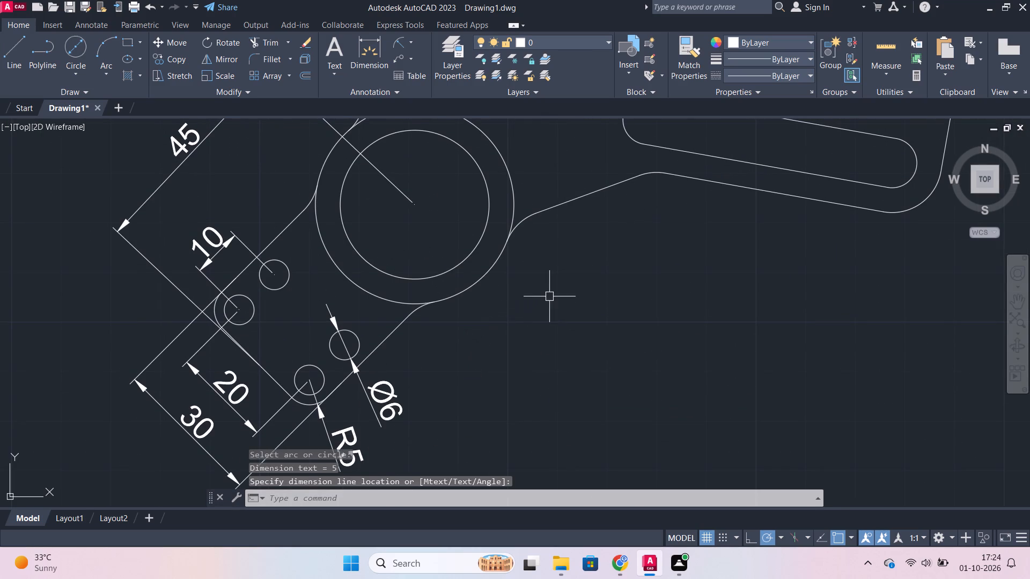
pyautogui.press('space')
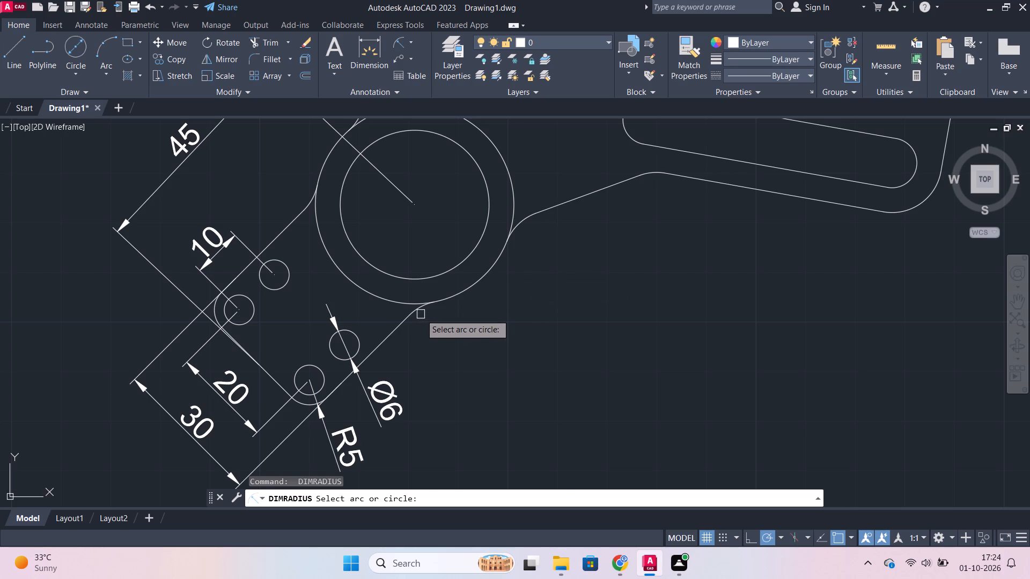
pyautogui.click(421, 314)
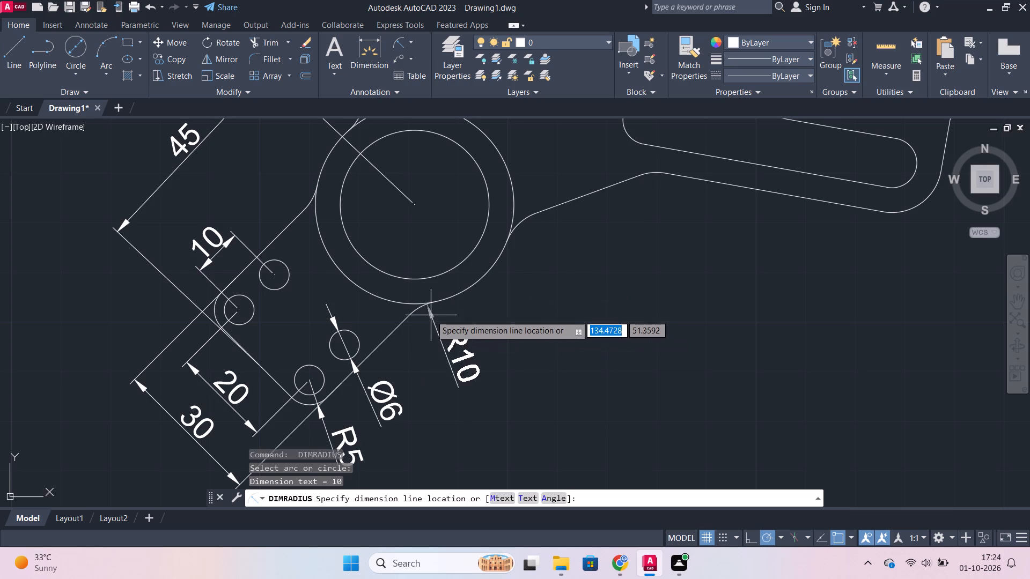
pyautogui.click(413, 318)
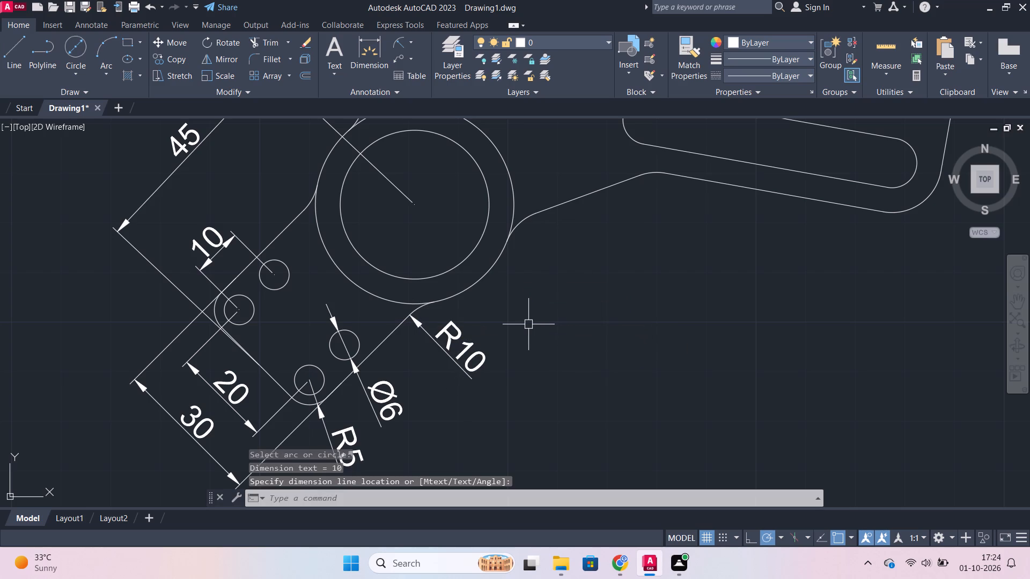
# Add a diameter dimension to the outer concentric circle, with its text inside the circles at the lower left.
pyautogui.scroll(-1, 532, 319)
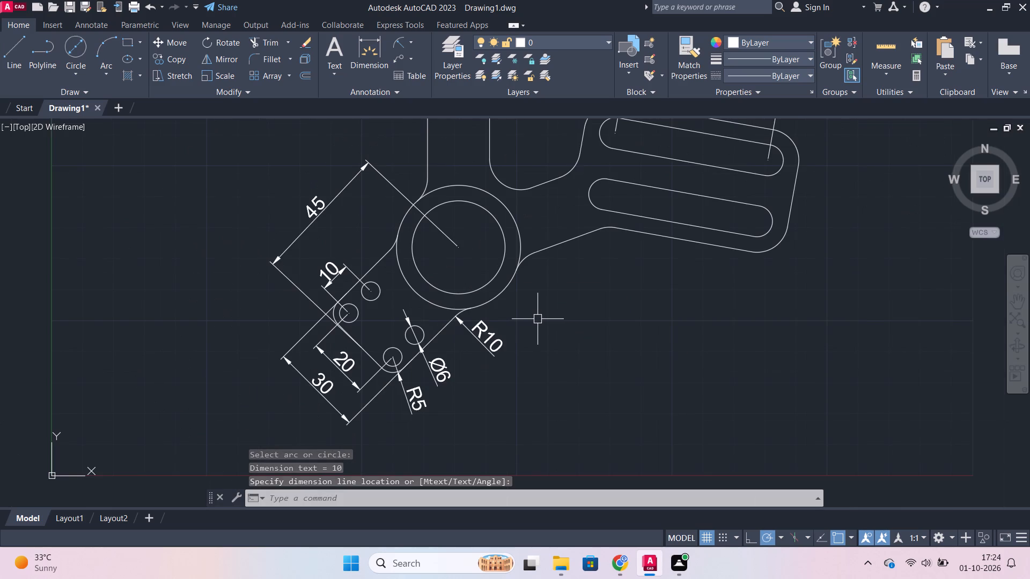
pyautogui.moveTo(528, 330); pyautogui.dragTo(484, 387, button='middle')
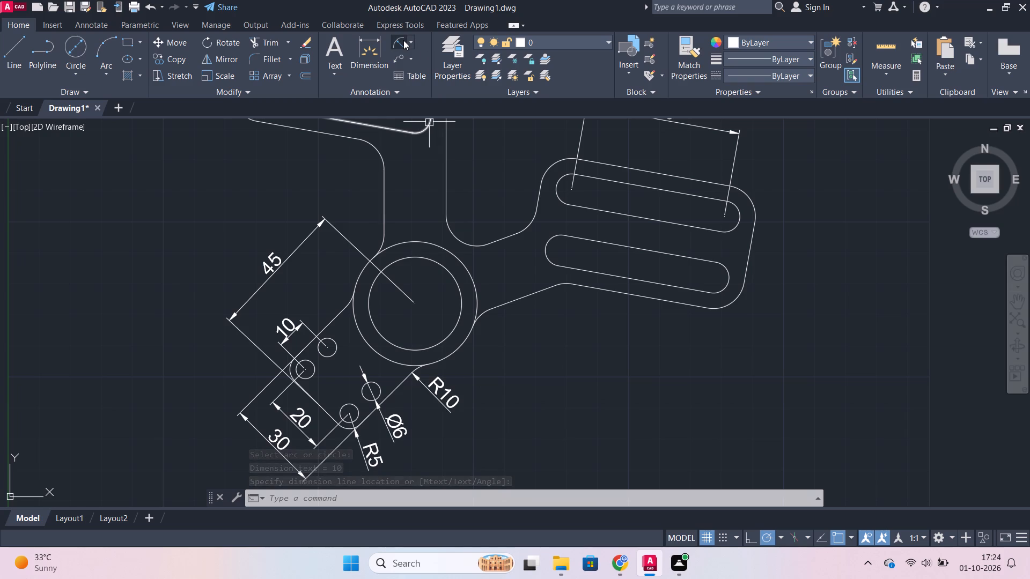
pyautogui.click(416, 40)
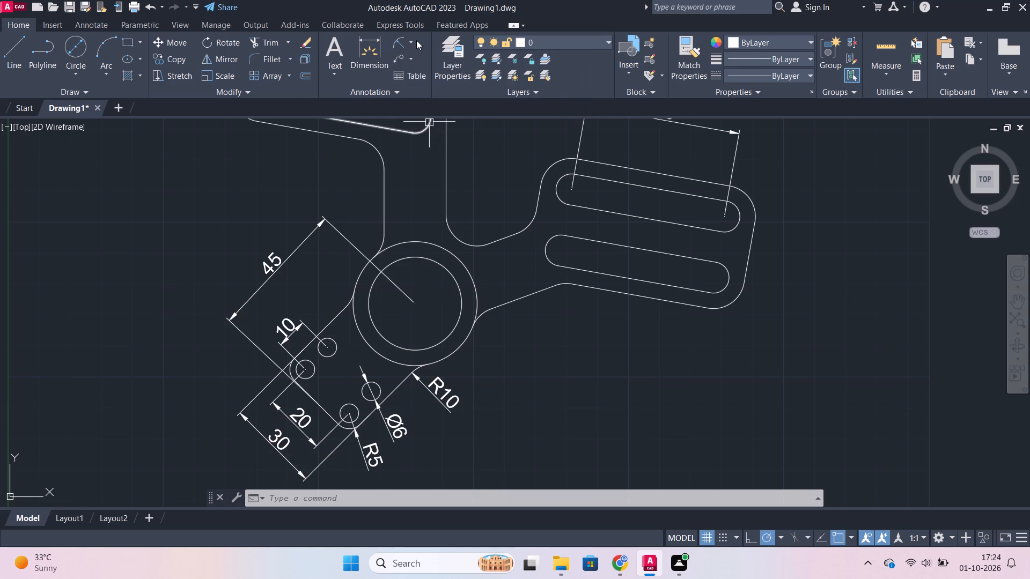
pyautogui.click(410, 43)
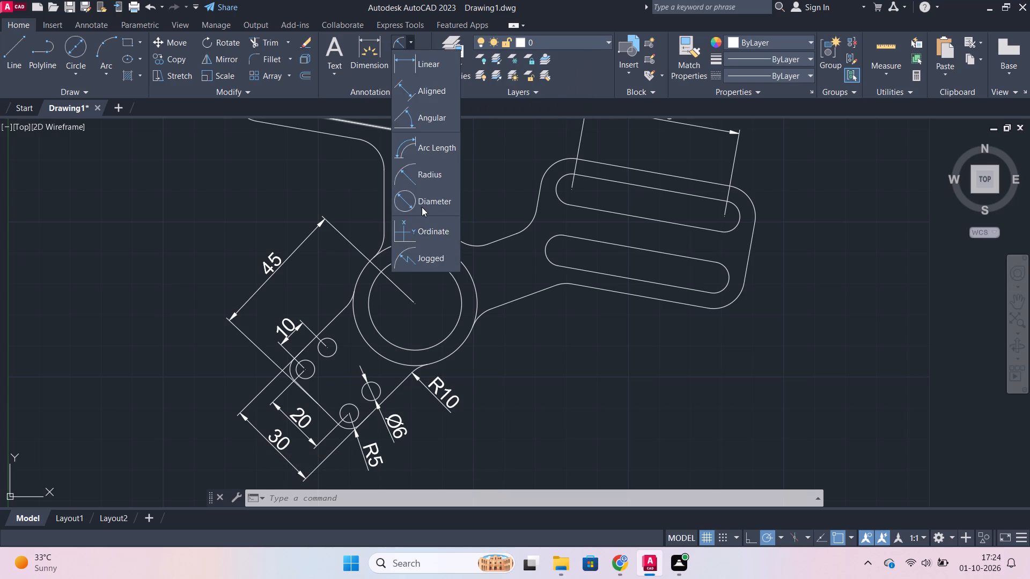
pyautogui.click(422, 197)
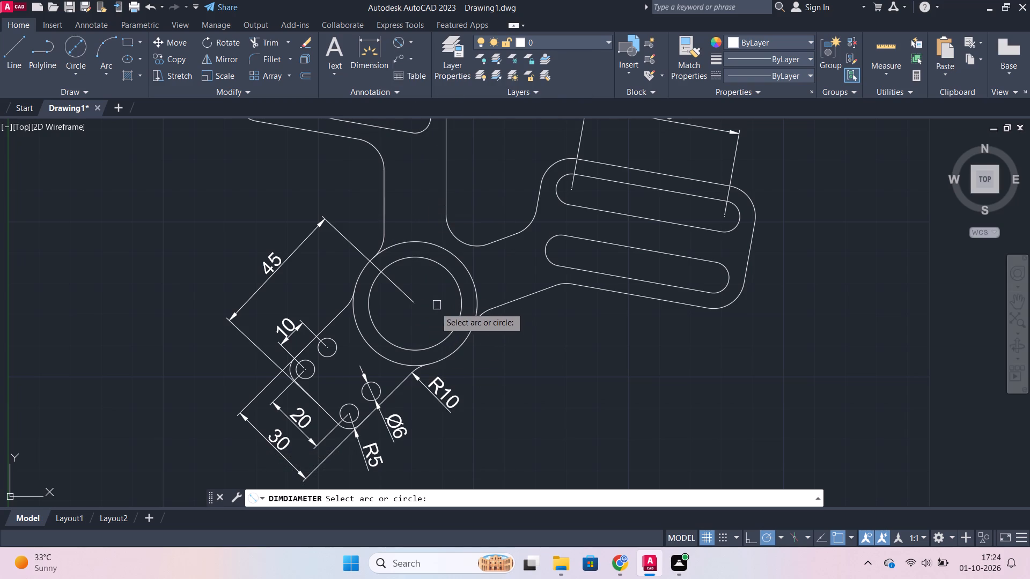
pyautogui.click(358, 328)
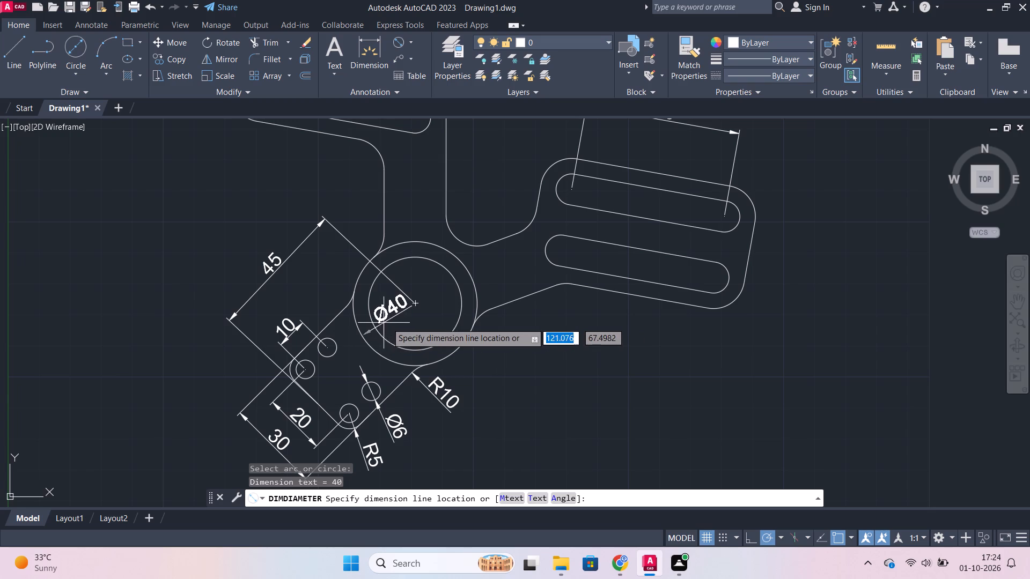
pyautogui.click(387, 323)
# Add a diameter dimension to the inner concentric circle, with its arrow pointing to the lower right.
pyautogui.press('space')
pyautogui.click(457, 288)
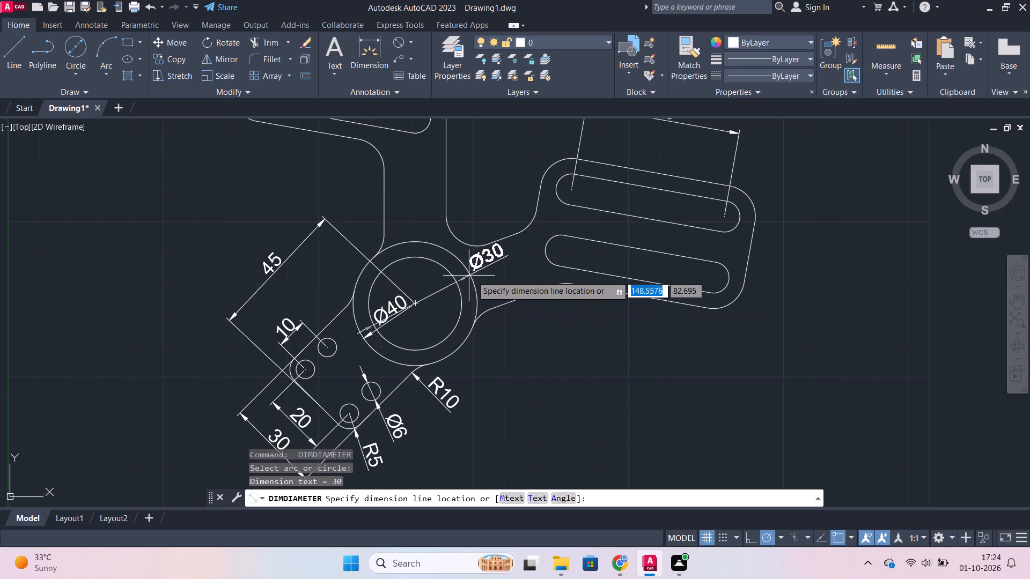
pyautogui.click(436, 332)
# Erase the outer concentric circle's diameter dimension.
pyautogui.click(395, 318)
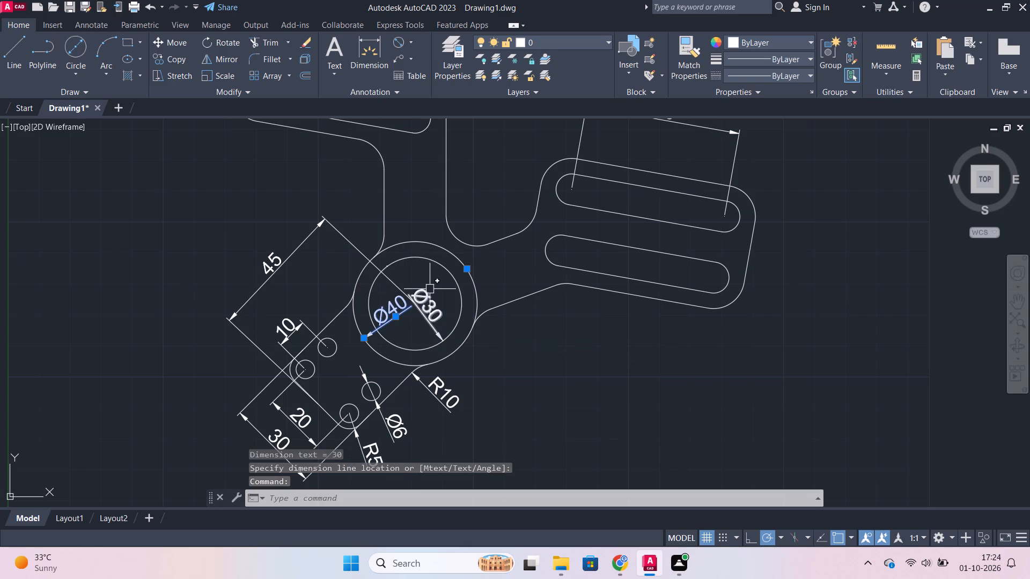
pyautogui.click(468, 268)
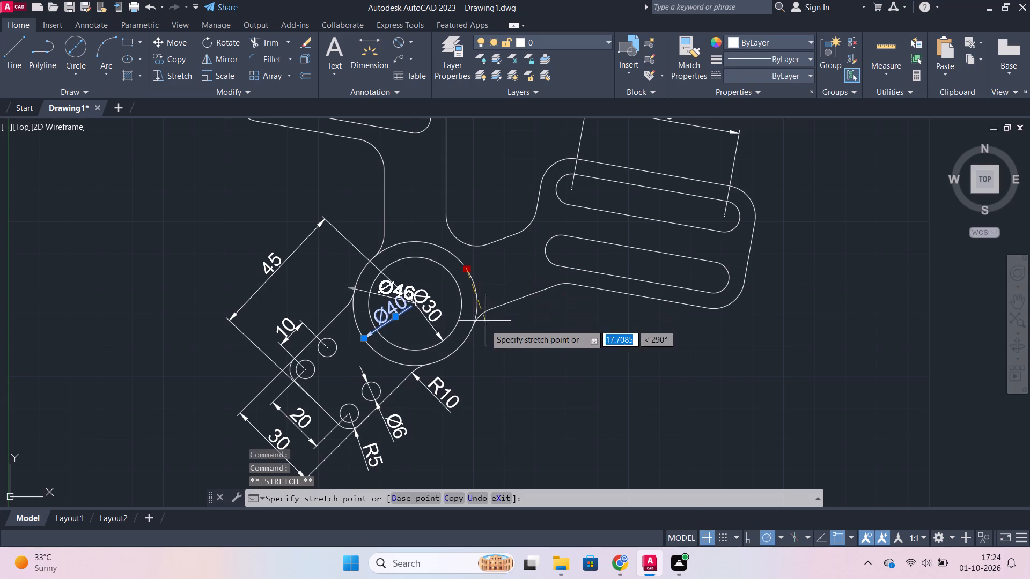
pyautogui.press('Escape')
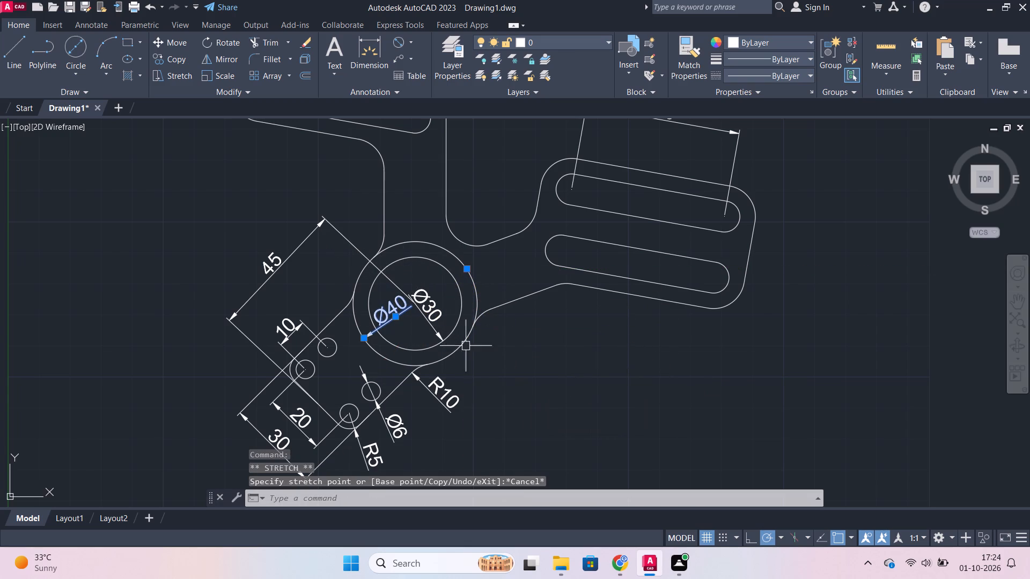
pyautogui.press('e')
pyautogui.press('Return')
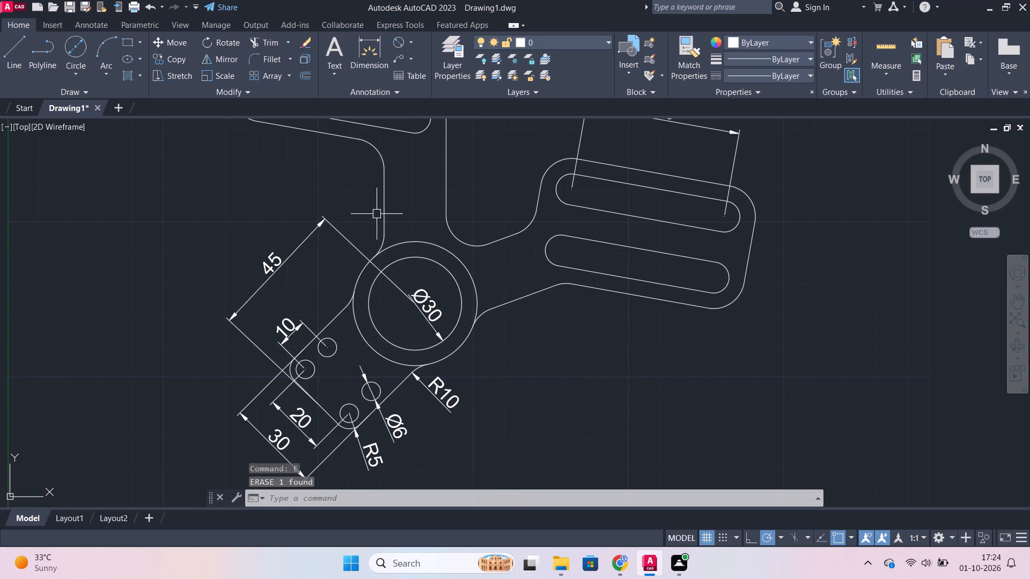
# Add a diameter dimension to the outer concentric circle, placed inside at a steeper lower-left angle, clear of the inner circle's dimension.
pyautogui.click(401, 48)
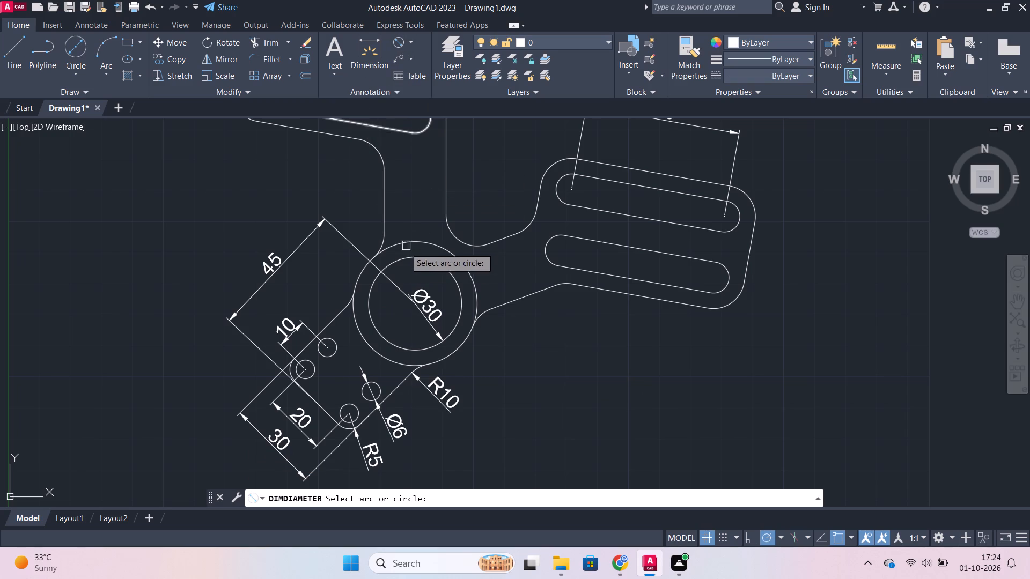
pyautogui.click(407, 247)
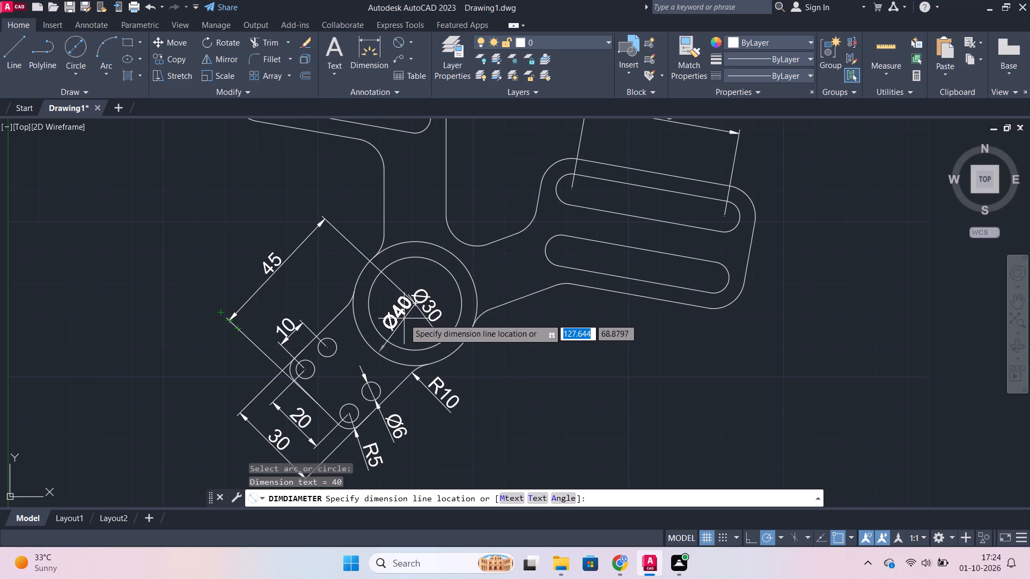
pyautogui.scroll(2, 404, 318)
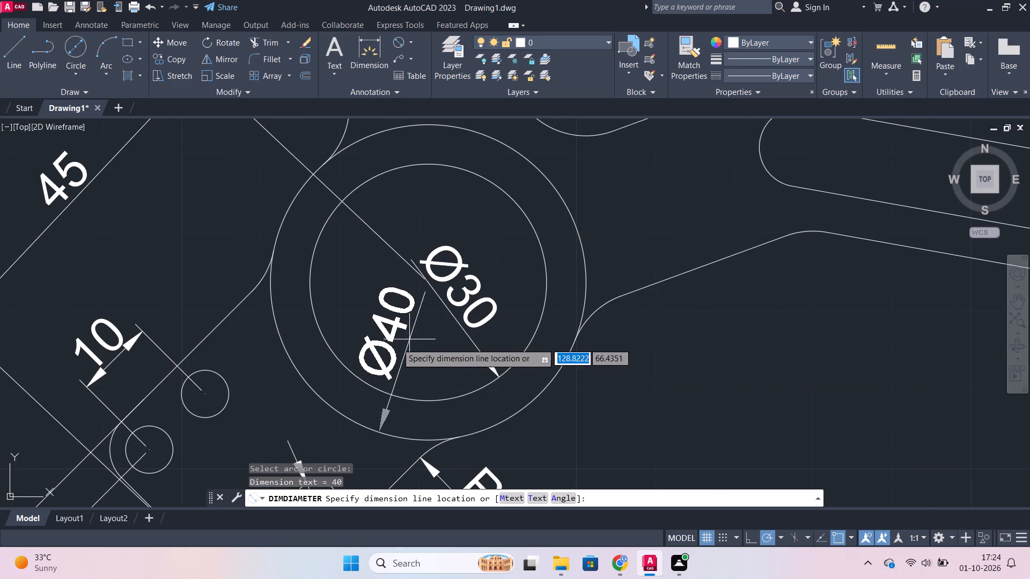
pyautogui.click(382, 355)
# Reposition the inner concentric circle's diameter dimension so its arrow points right, slightly below horizontal.
pyautogui.scroll(-1, 554, 334)
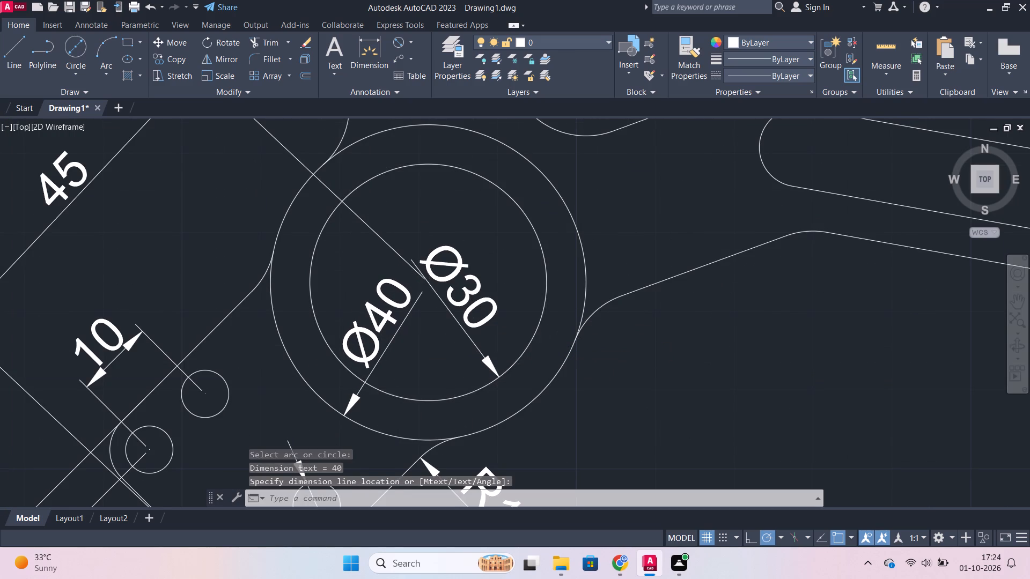
pyautogui.click(499, 323)
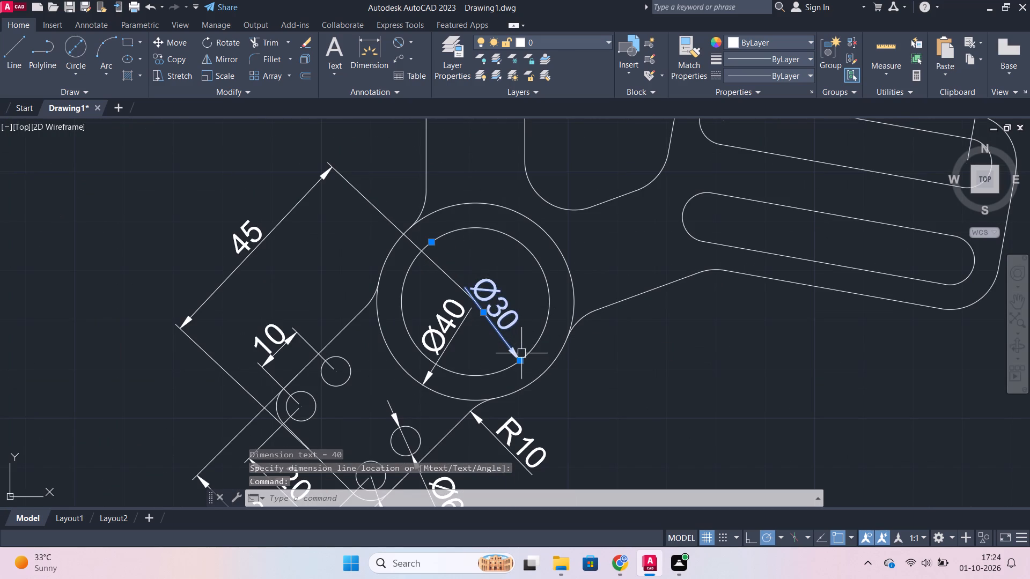
pyautogui.click(486, 314)
pyautogui.click(501, 307)
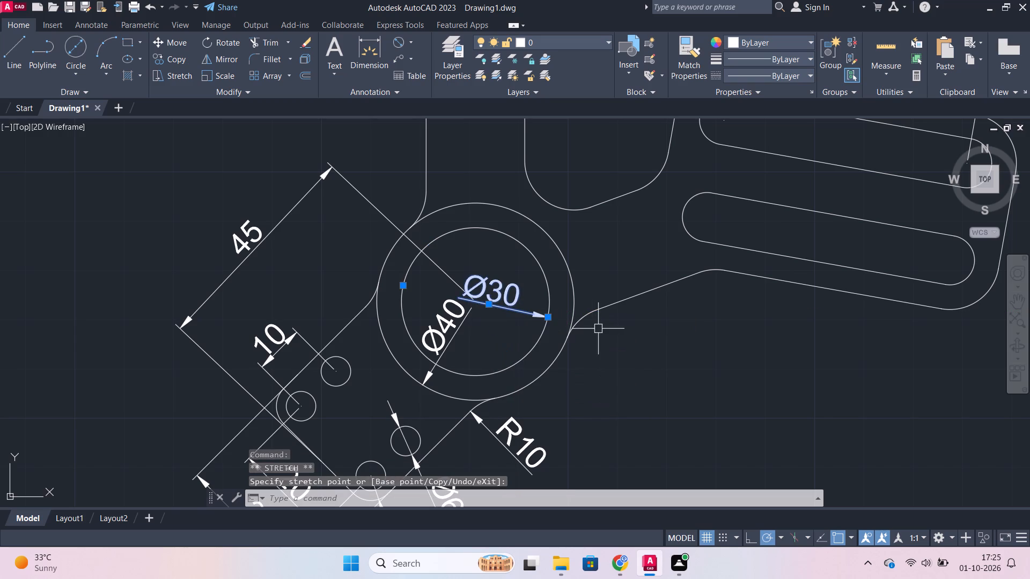
pyautogui.press('Escape')
# Add a radius dimension to the upper arm's upper-right corner fillet, with its text outside the outline.
pyautogui.scroll(-1, 625, 322)
pyautogui.scroll(-1, 669, 336)
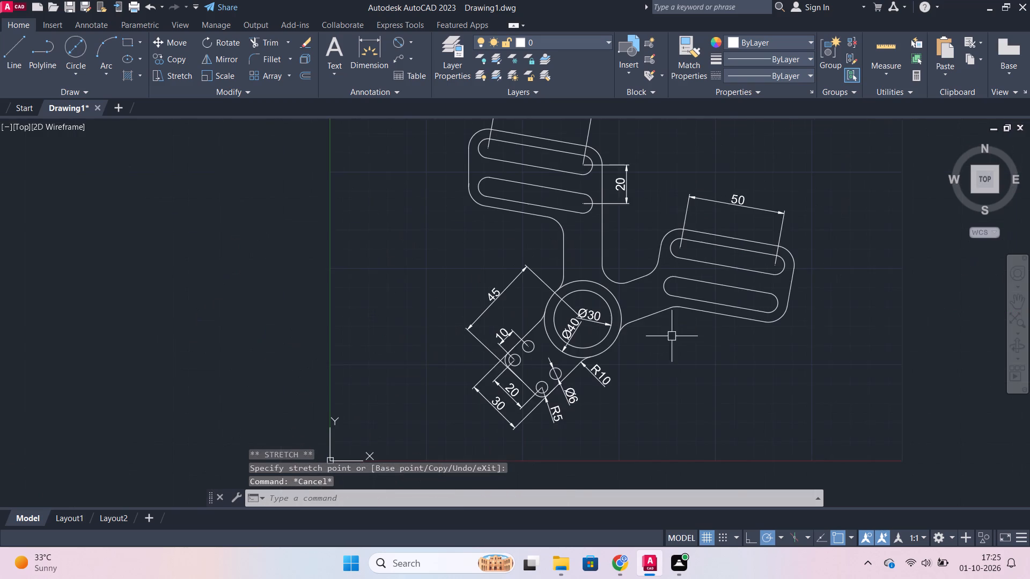
pyautogui.moveTo(693, 335); pyautogui.dragTo(575, 362, button='middle')
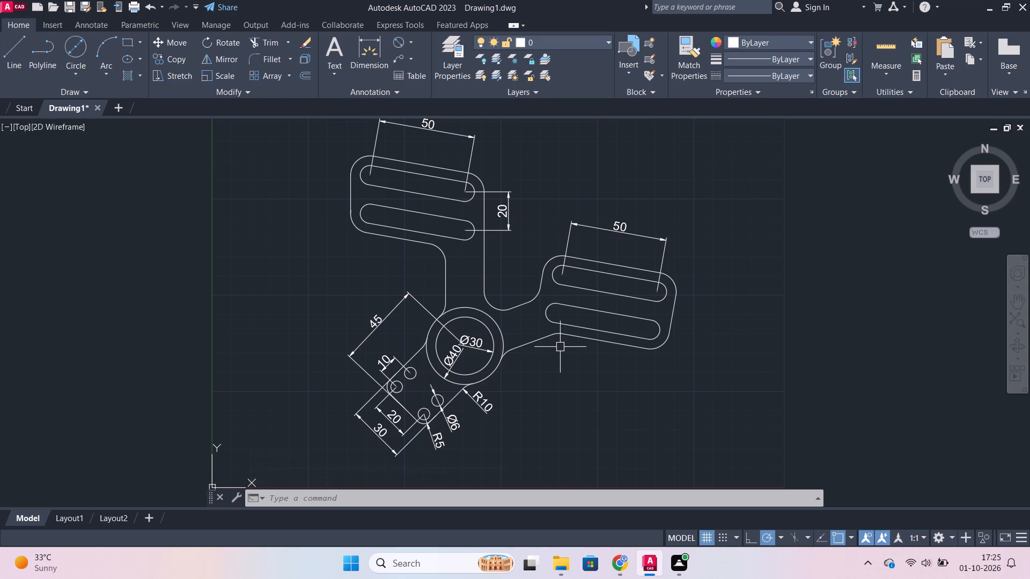
pyautogui.click(409, 41)
pyautogui.click(408, 177)
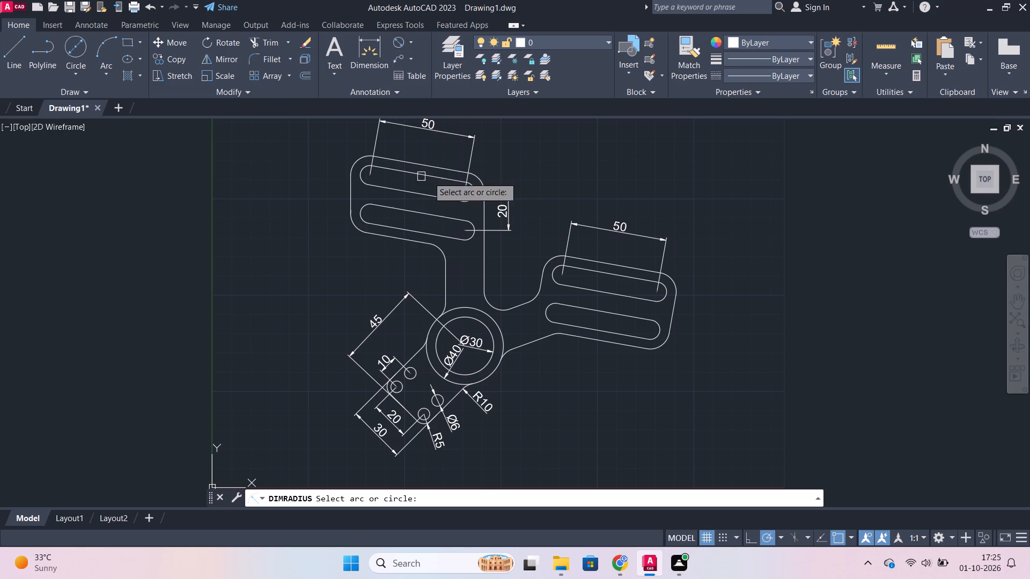
pyautogui.scroll(1, 471, 183)
pyautogui.click(489, 177)
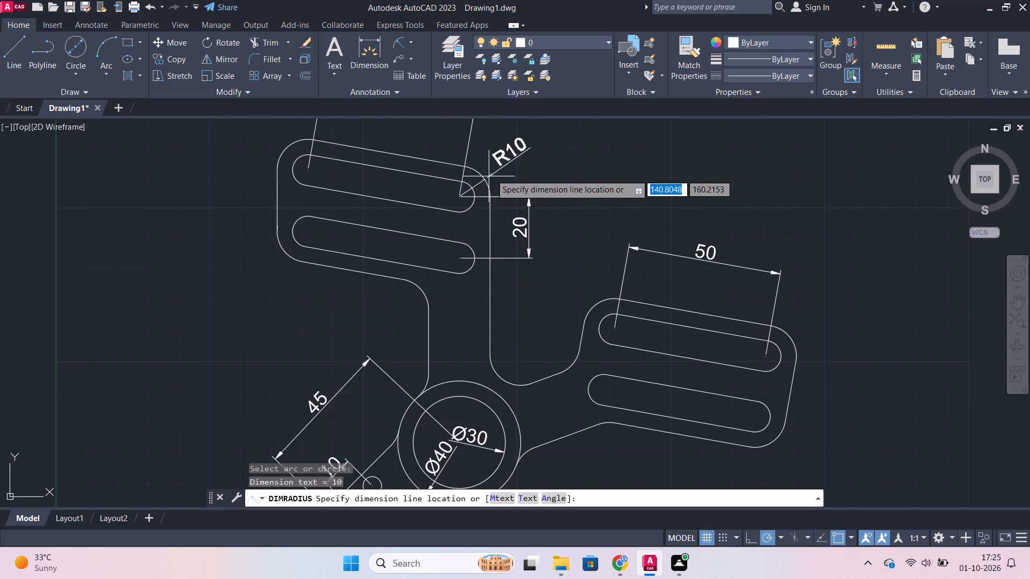
pyautogui.click(511, 161)
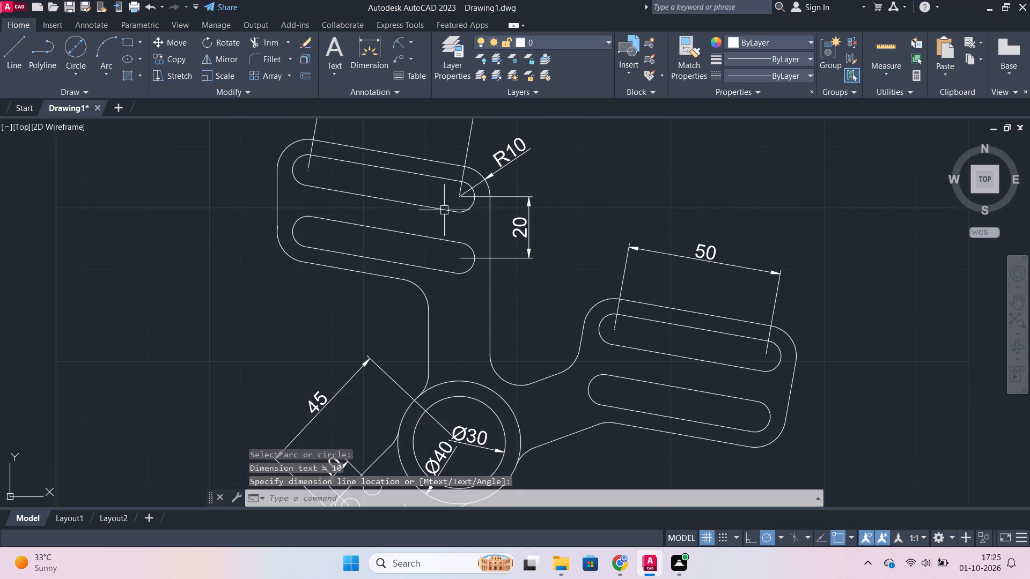
# Add a radius dimension to the left end arc of the upper arm's top slot, placed outside at the upper left.
pyautogui.press('space')
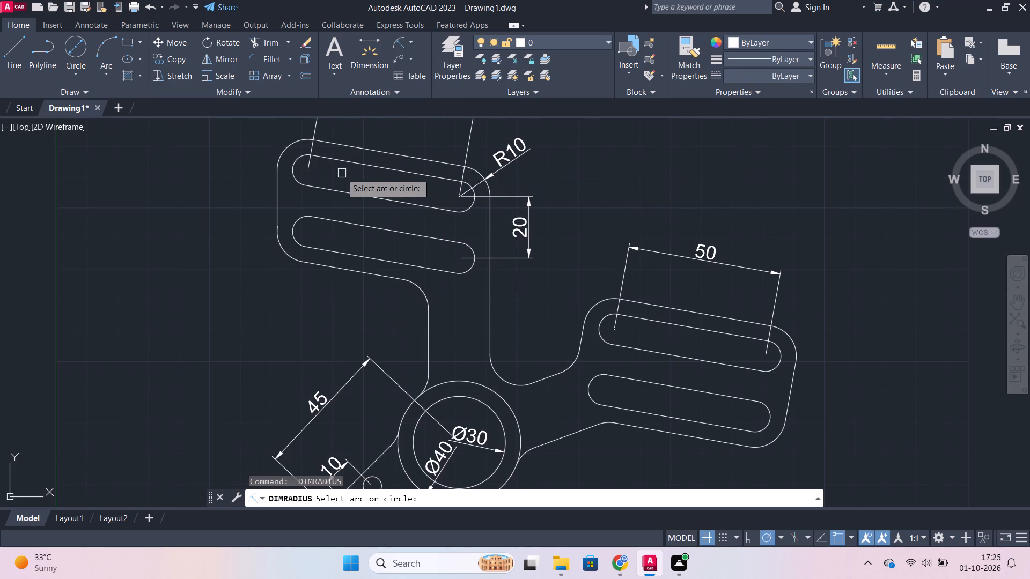
pyautogui.click(296, 170)
pyautogui.click(270, 136)
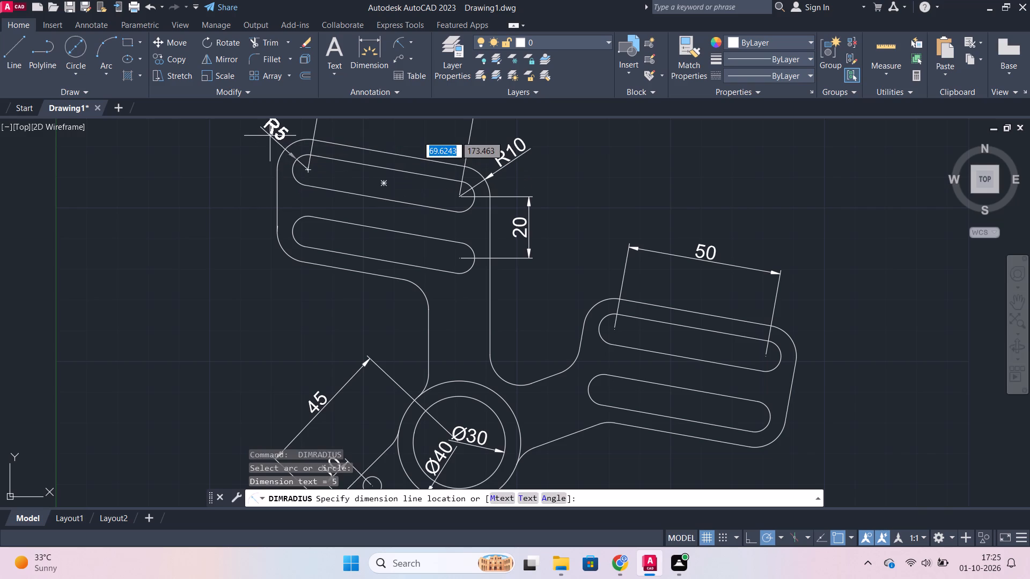
# Add a radius dimension to the upper arm's lower-left corner fillet, placed outside at the lower left.
pyautogui.press('space')
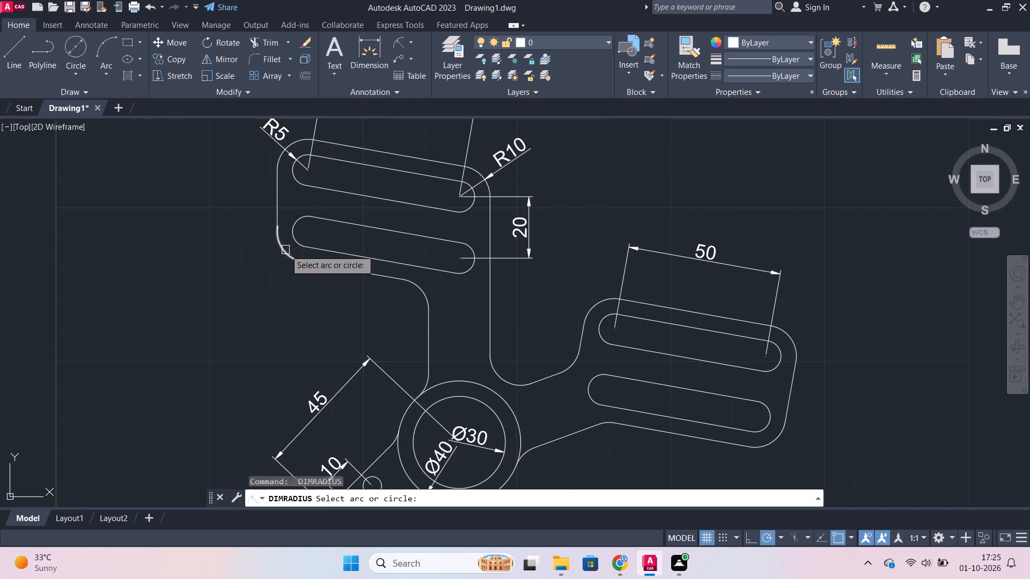
pyautogui.click(285, 250)
pyautogui.click(266, 269)
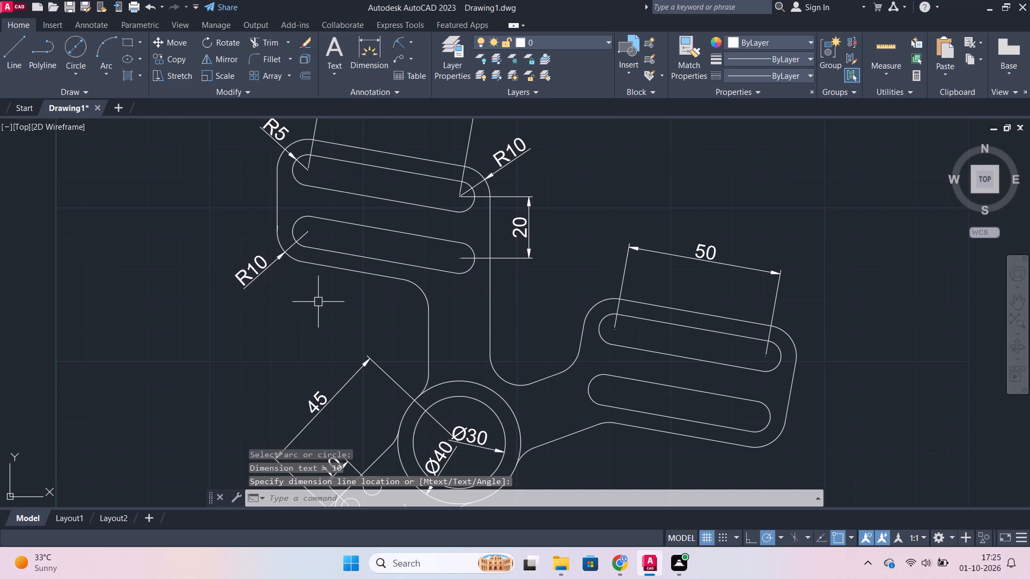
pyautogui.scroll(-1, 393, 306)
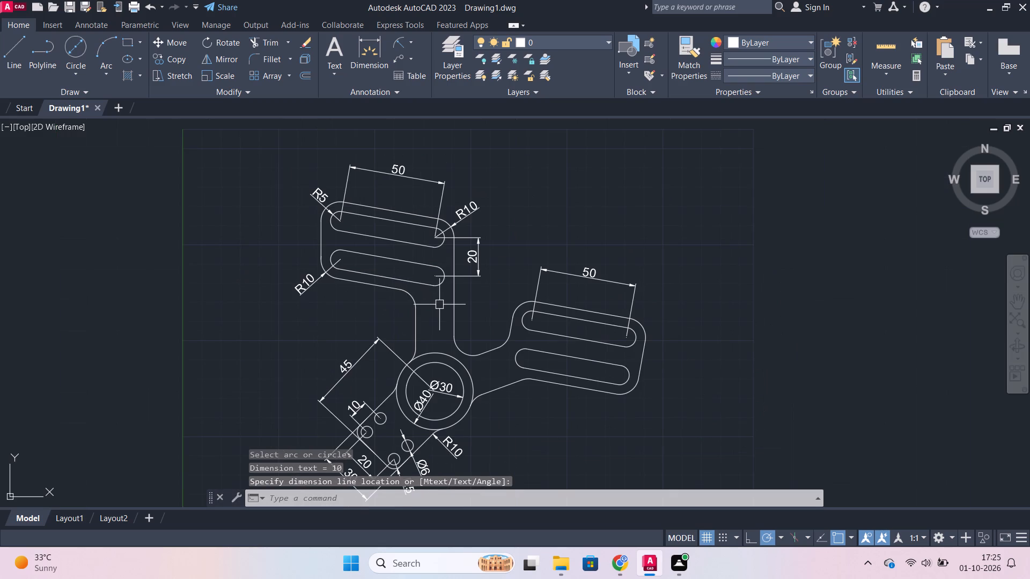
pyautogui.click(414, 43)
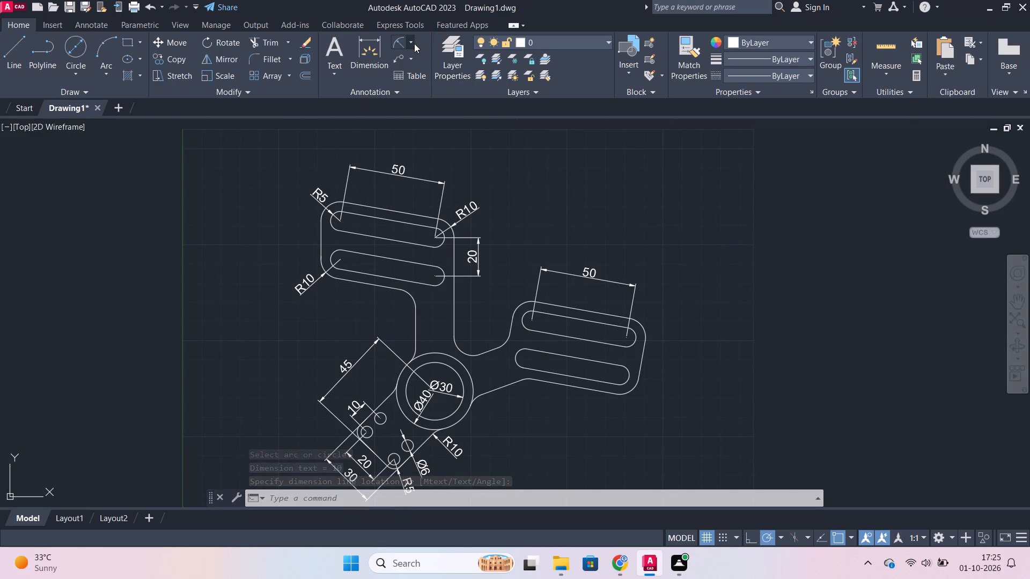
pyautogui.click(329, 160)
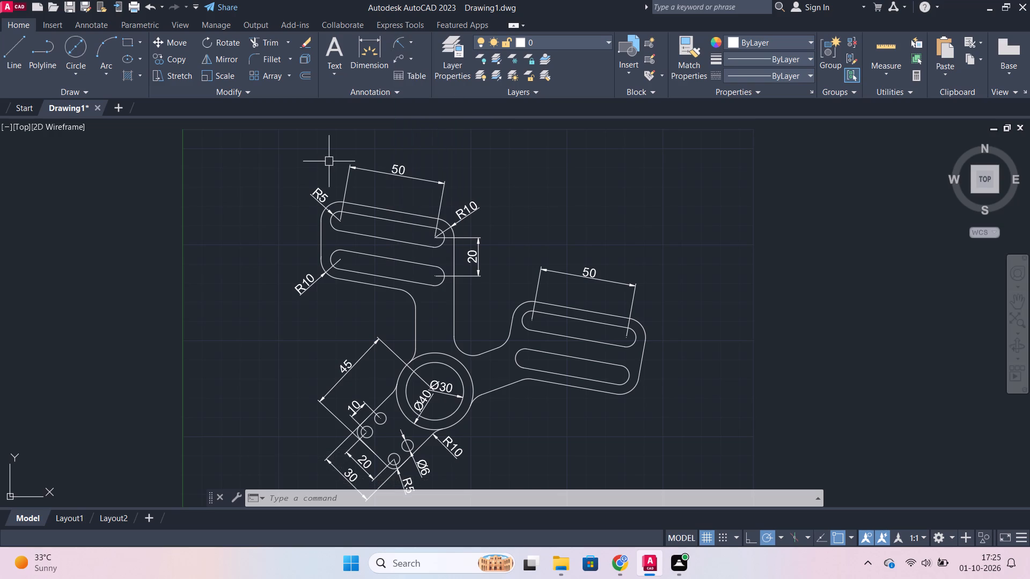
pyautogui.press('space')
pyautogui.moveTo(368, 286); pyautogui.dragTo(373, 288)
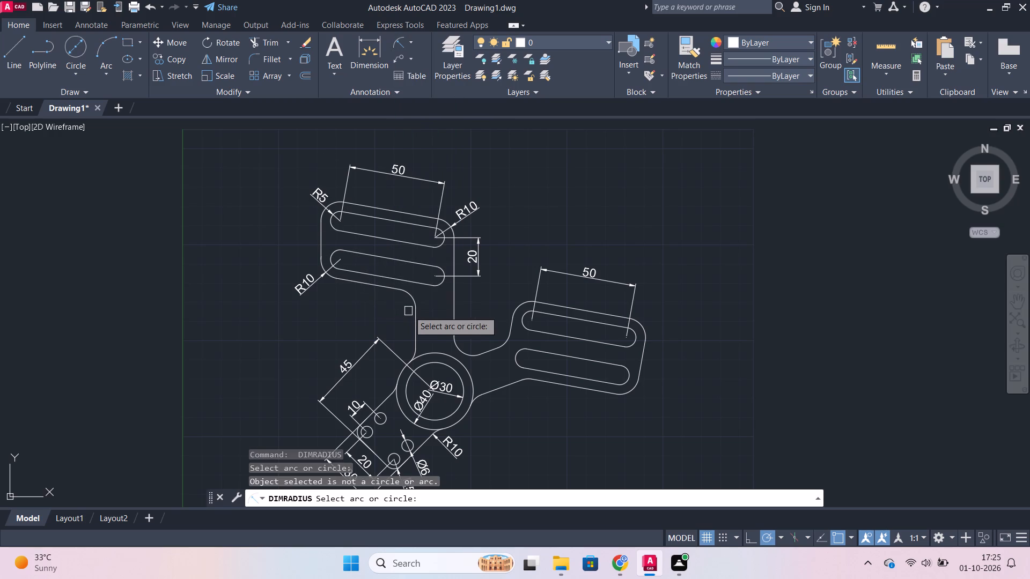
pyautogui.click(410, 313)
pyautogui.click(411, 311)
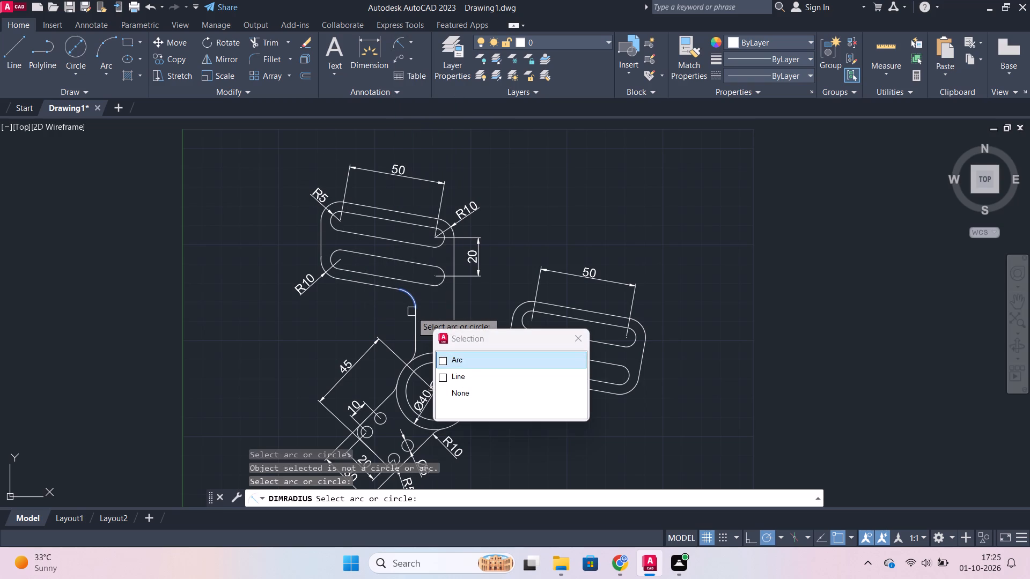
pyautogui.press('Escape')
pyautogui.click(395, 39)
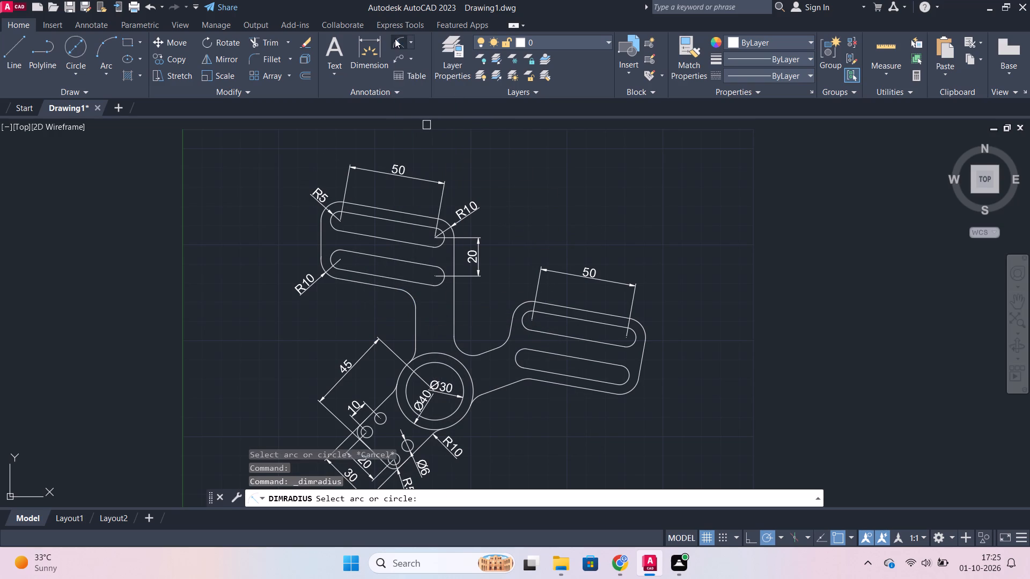
# Add an angular dimension between the upper arm's sloped bottom edge and the left vertical edge of its stem, placed outside the outline.
pyautogui.click(414, 41)
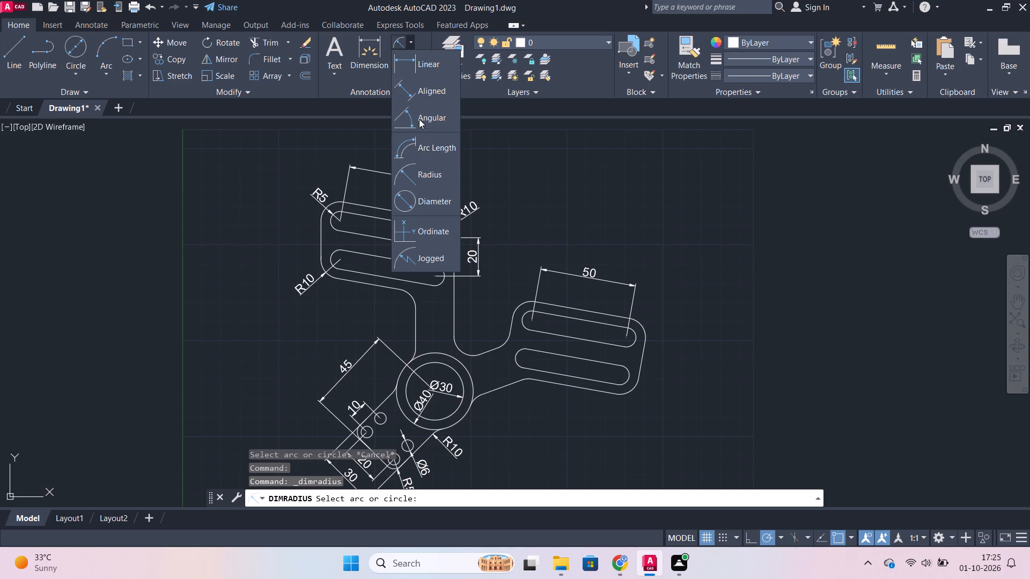
pyautogui.click(419, 119)
pyautogui.click(374, 285)
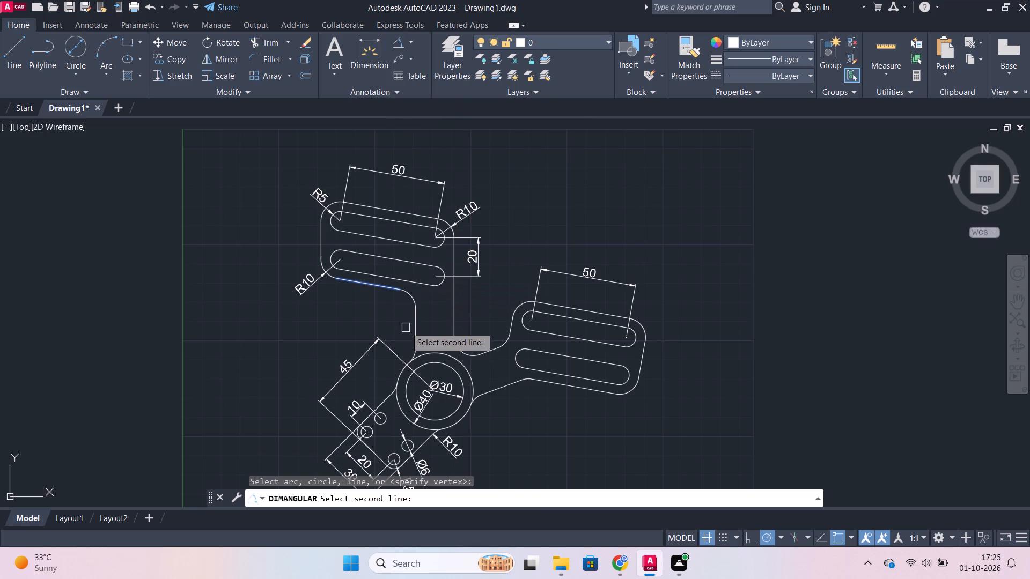
pyautogui.click(413, 315)
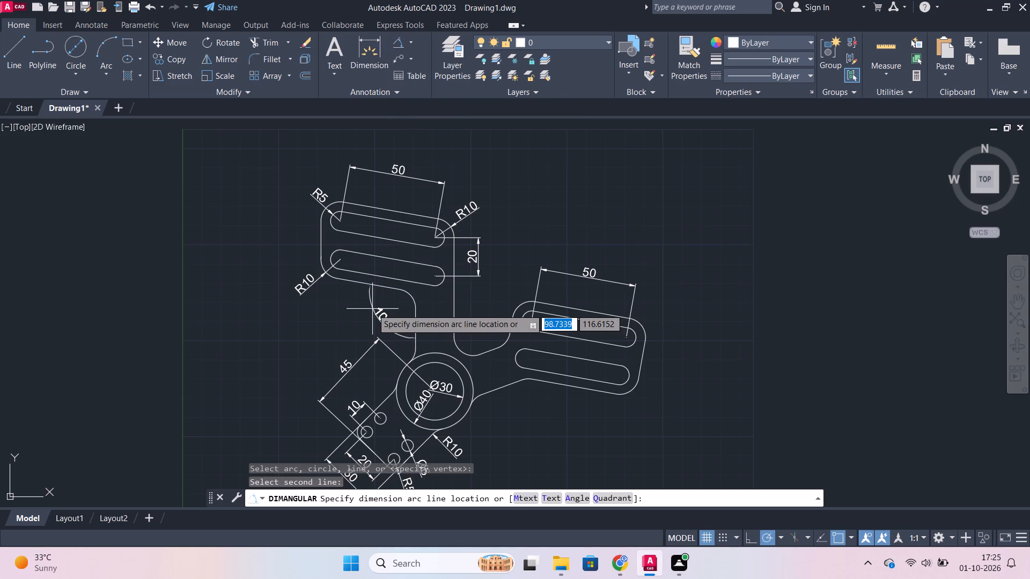
pyautogui.click(370, 311)
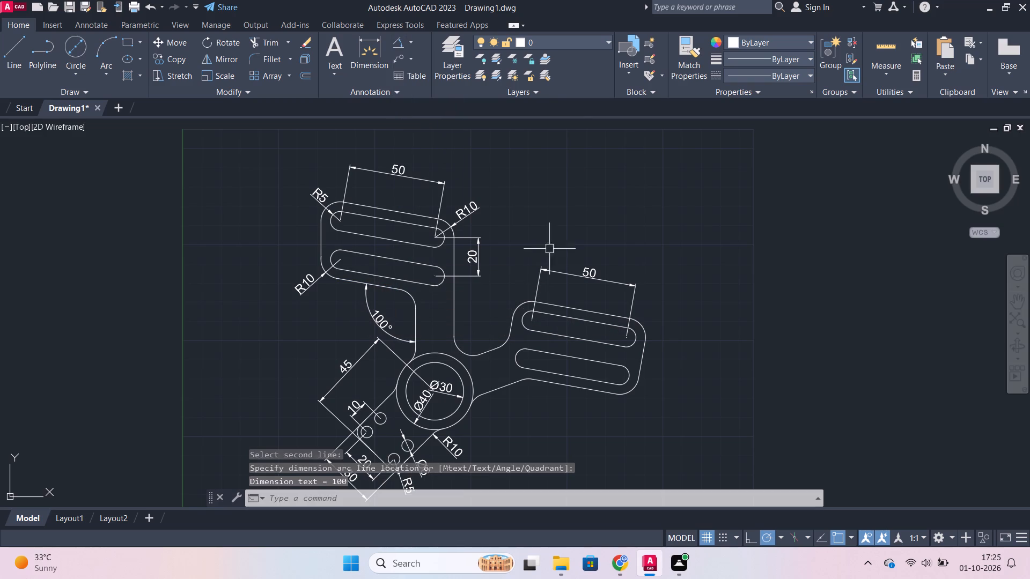
# Add a vertical linear dimension from the concentric circles' centre to the right arc centre of the upper arm's lower slot, placed left of the stem.
pyautogui.moveTo(546, 225); pyautogui.dragTo(513, 186, button='middle')
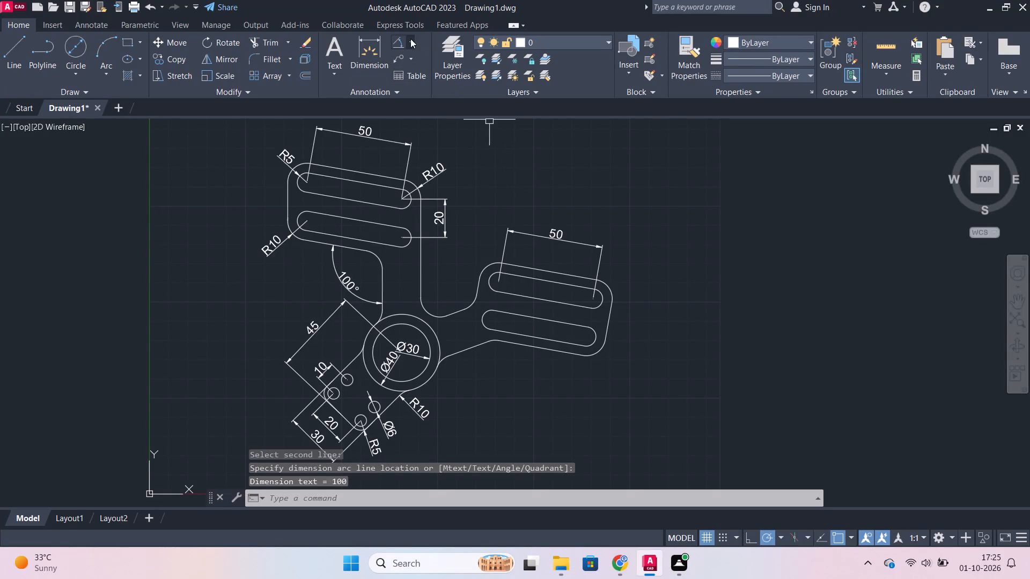
pyautogui.click(409, 38)
pyautogui.click(407, 54)
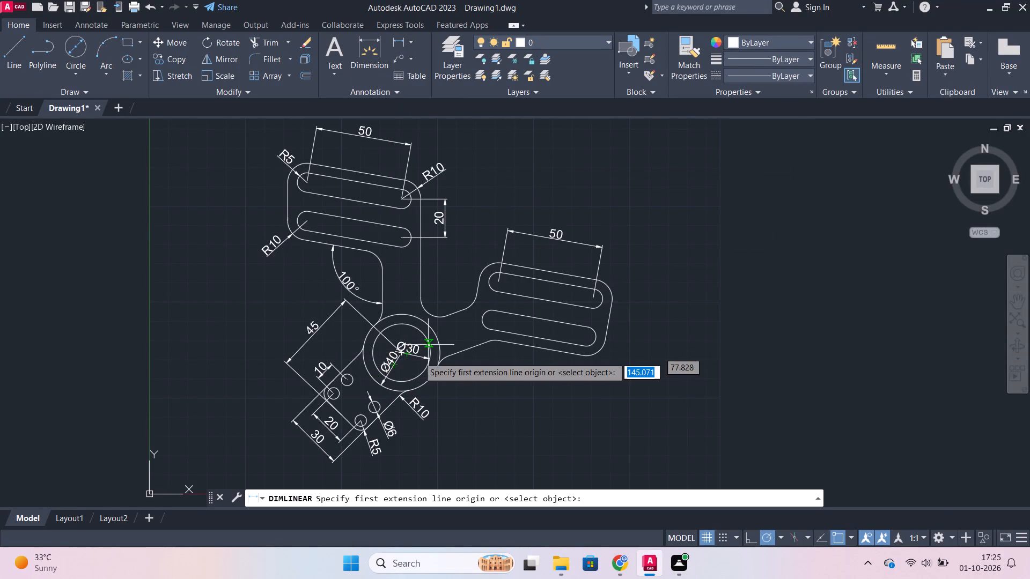
pyautogui.scroll(3, 396, 362)
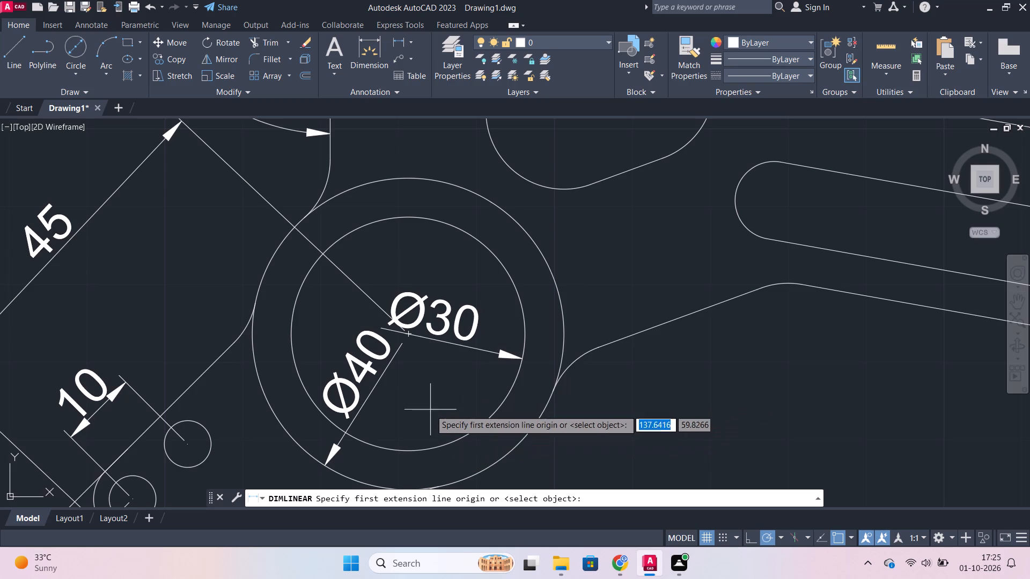
pyautogui.click(408, 335)
pyautogui.scroll(-2, 416, 231)
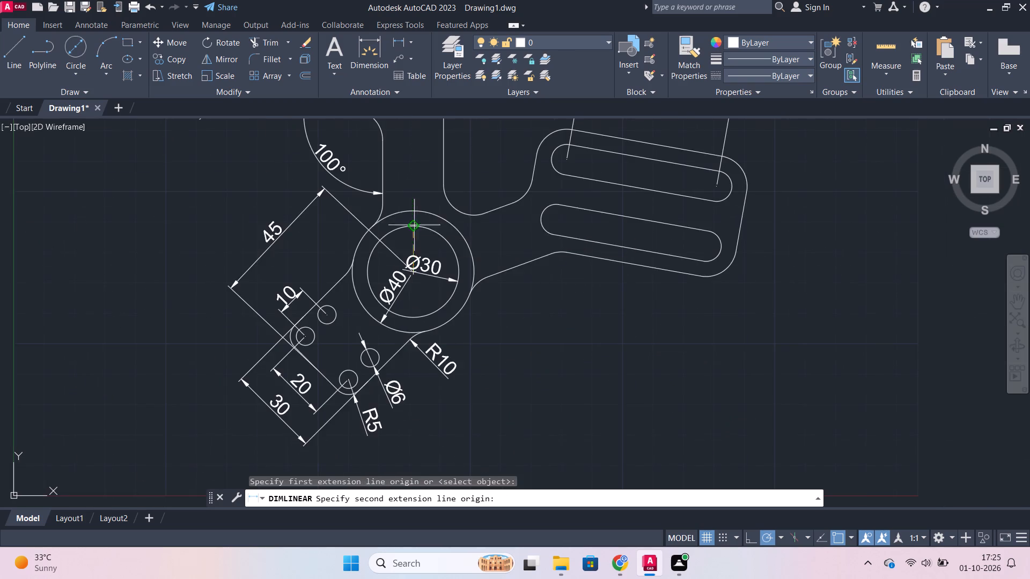
pyautogui.moveTo(391, 303); pyautogui.dragTo(382, 382, button='middle')
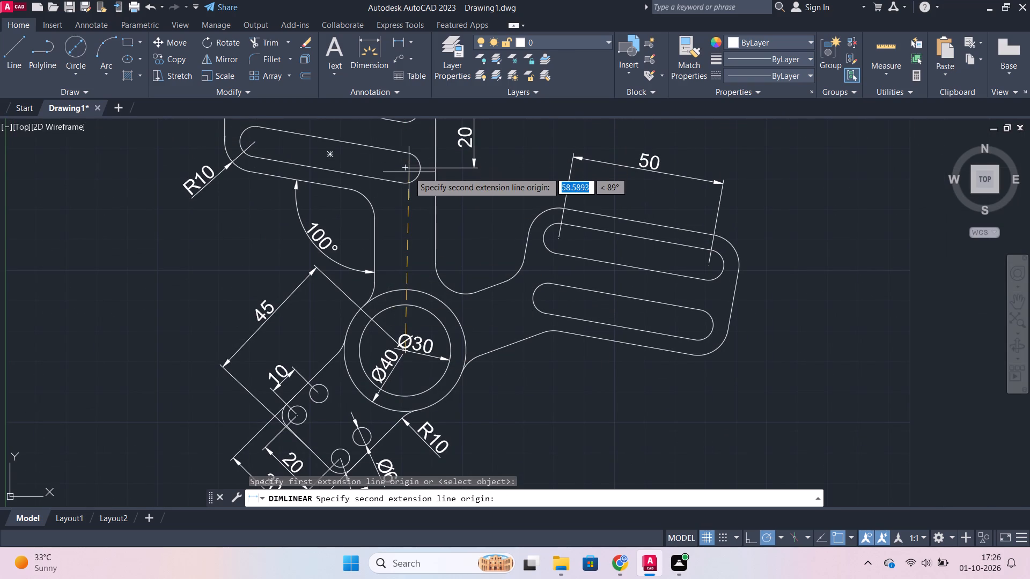
pyautogui.click(406, 169)
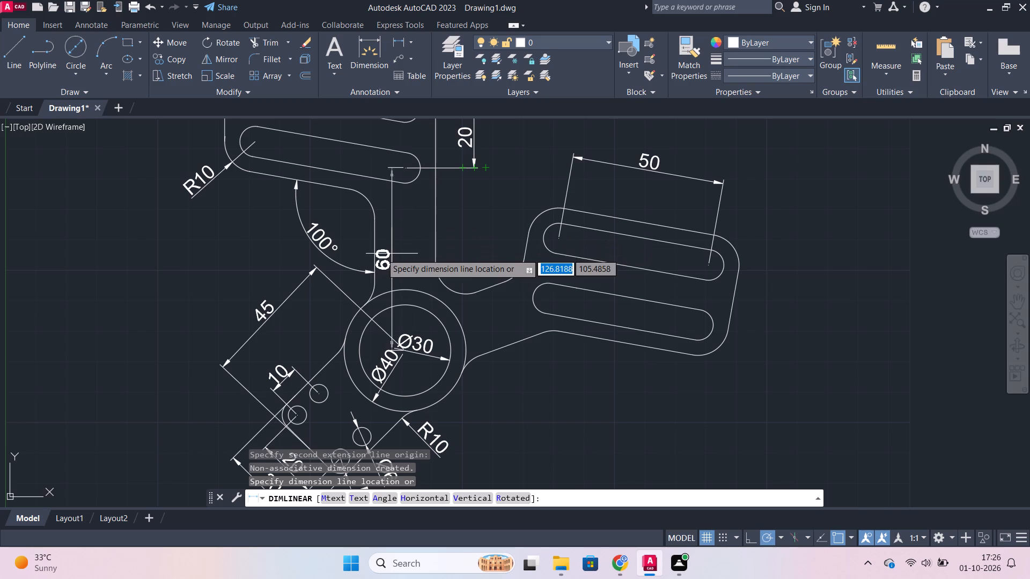
pyautogui.click(286, 265)
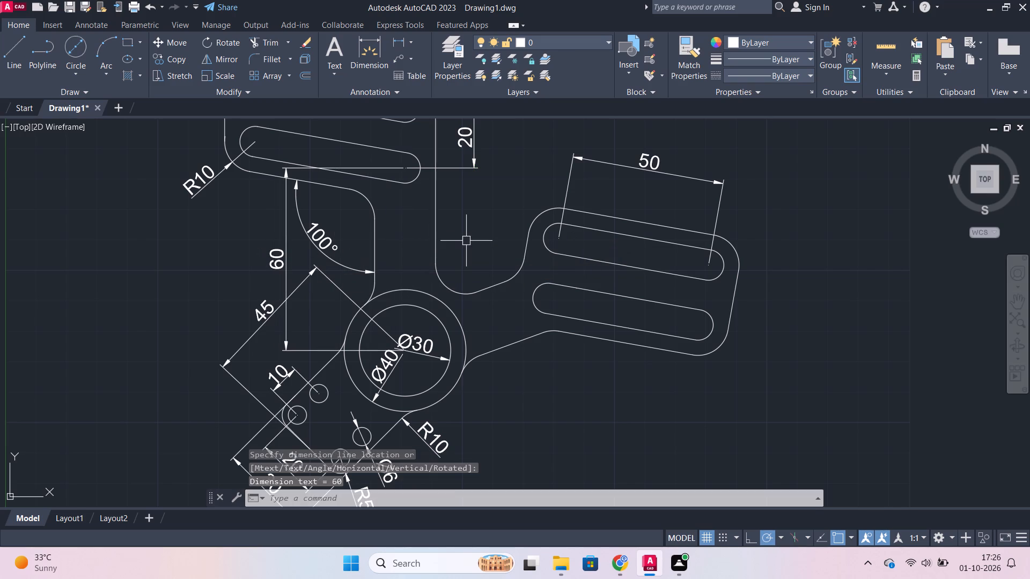
# Add a radius dimension to the fillet joining the stem's right vertical edge to the right arm's upper sloped edge, with text above the fillet.
pyautogui.scroll(-1, 490, 218)
pyautogui.moveTo(500, 213); pyautogui.dragTo(455, 263, button='middle')
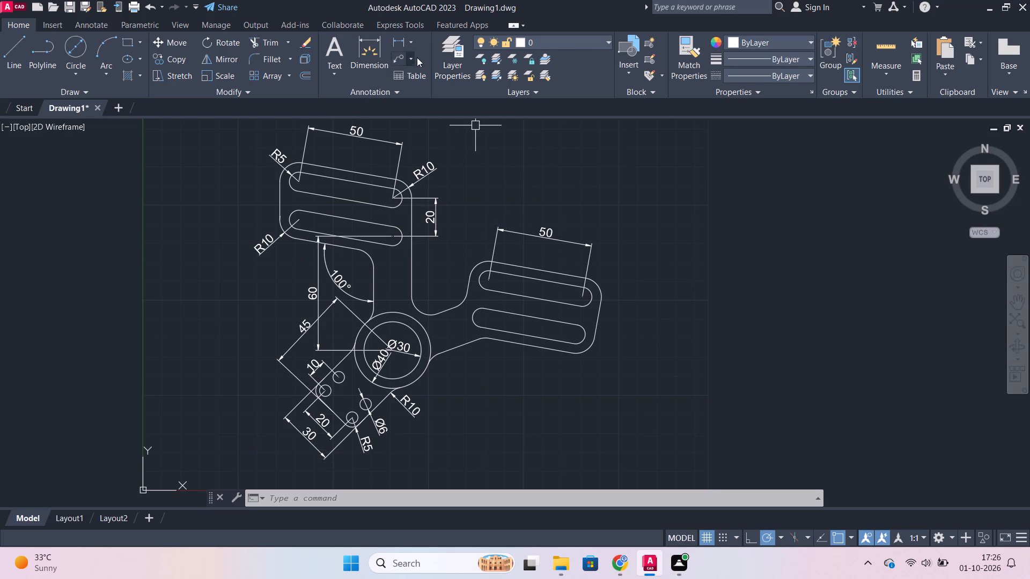
pyautogui.click(412, 38)
pyautogui.click(421, 172)
pyautogui.scroll(1, 436, 330)
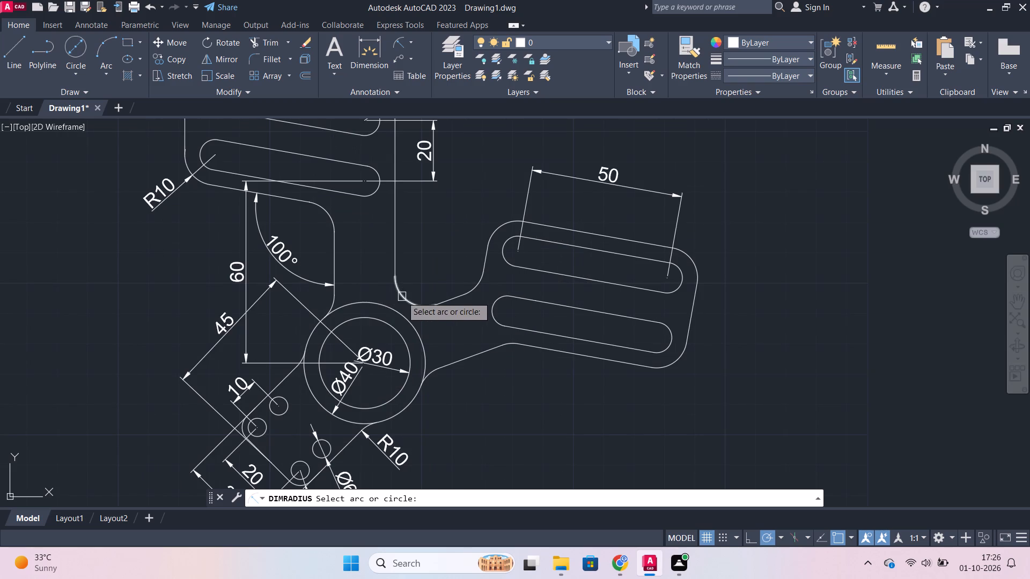
pyautogui.click(402, 296)
pyautogui.click(413, 287)
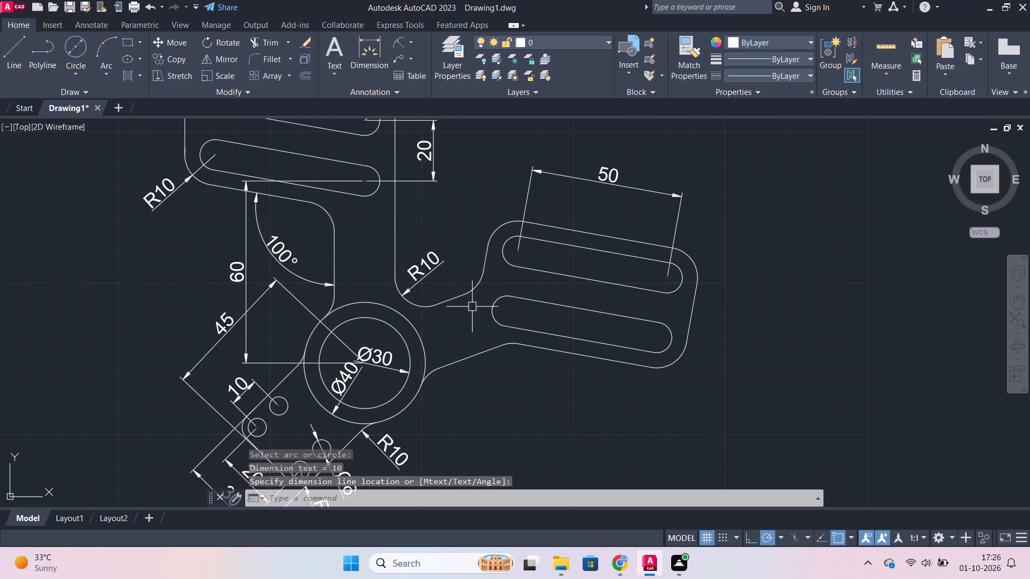
# Add a radius dimension to the fillet joining the right arm neck's upper sloped edge to its slotted plate, with text above the fillet.
pyautogui.press('space')
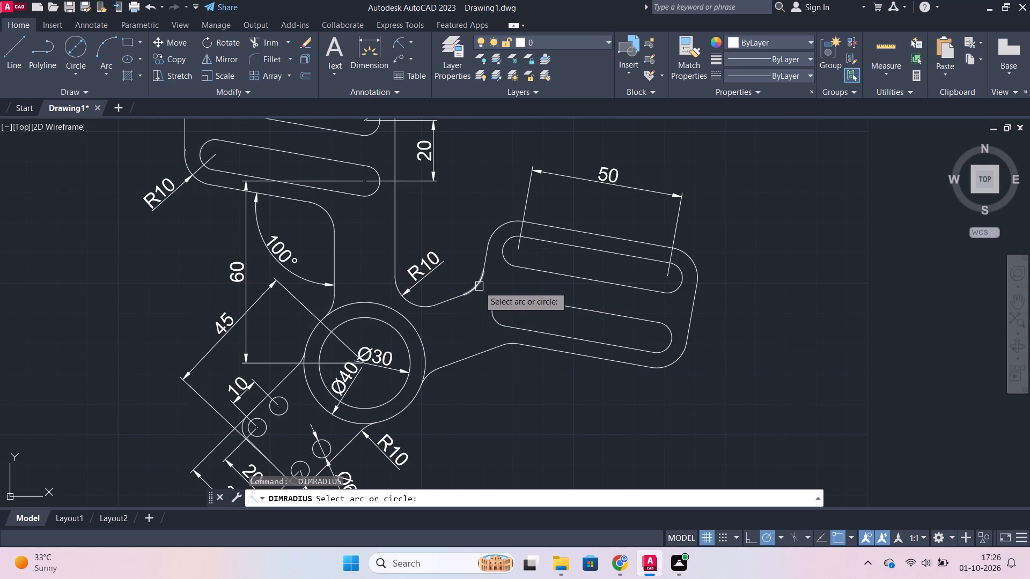
pyautogui.click(479, 286)
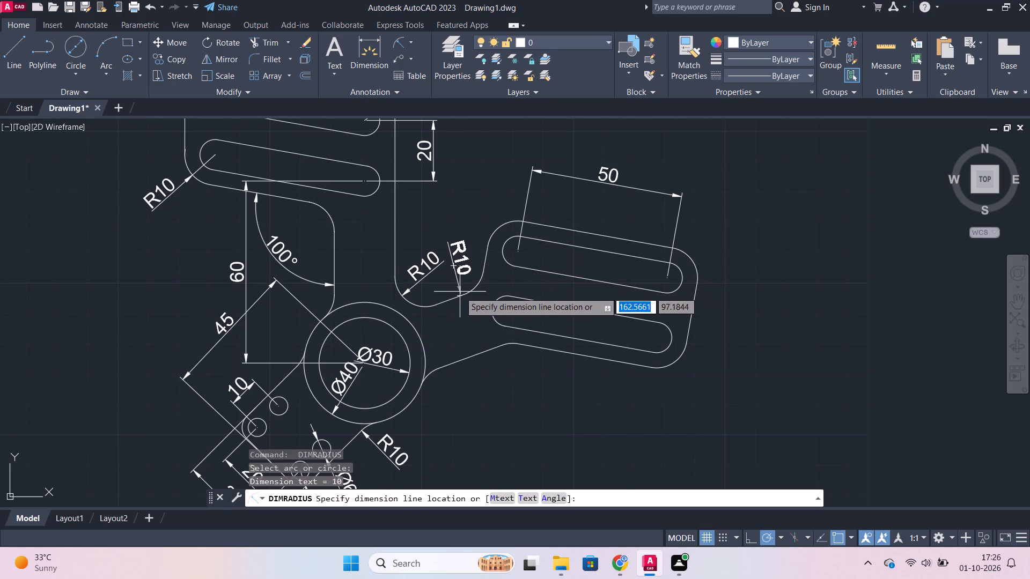
pyautogui.click(460, 292)
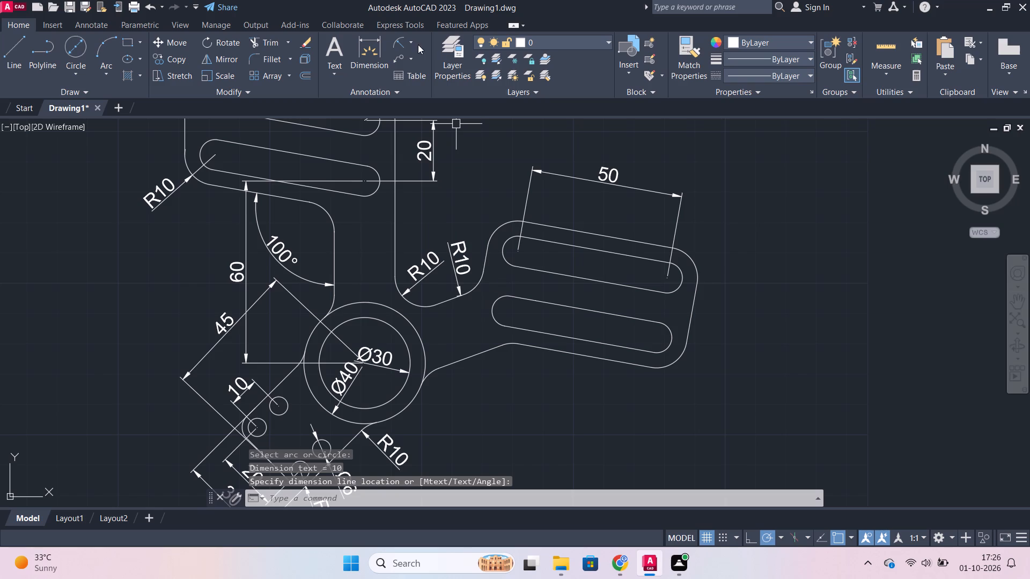
# Add an aligned dimension across the right arm's neck, perpendicular between its two parallel sloped edges.
pyautogui.click(415, 42)
pyautogui.click(415, 91)
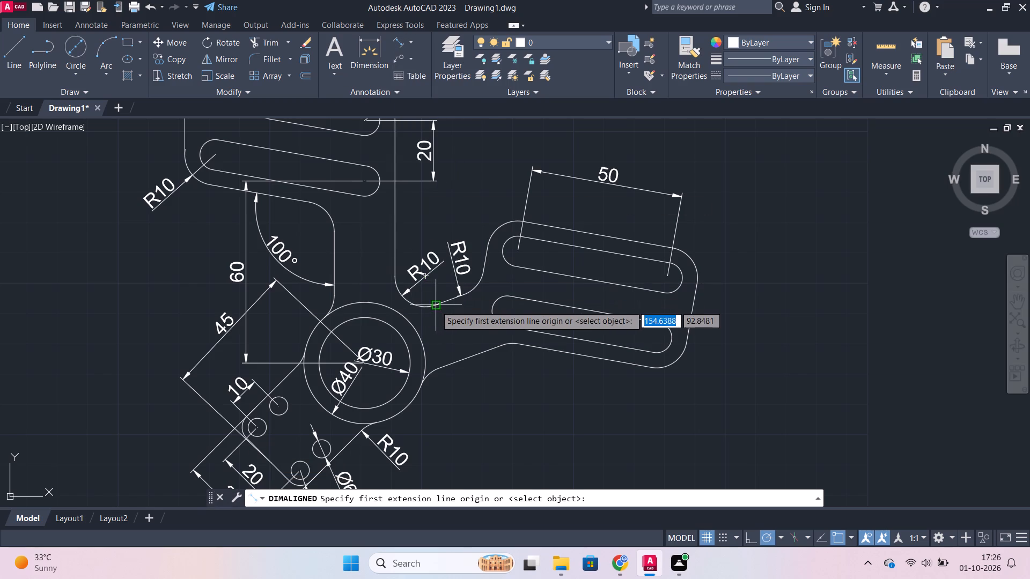
pyautogui.click(439, 305)
pyautogui.click(461, 358)
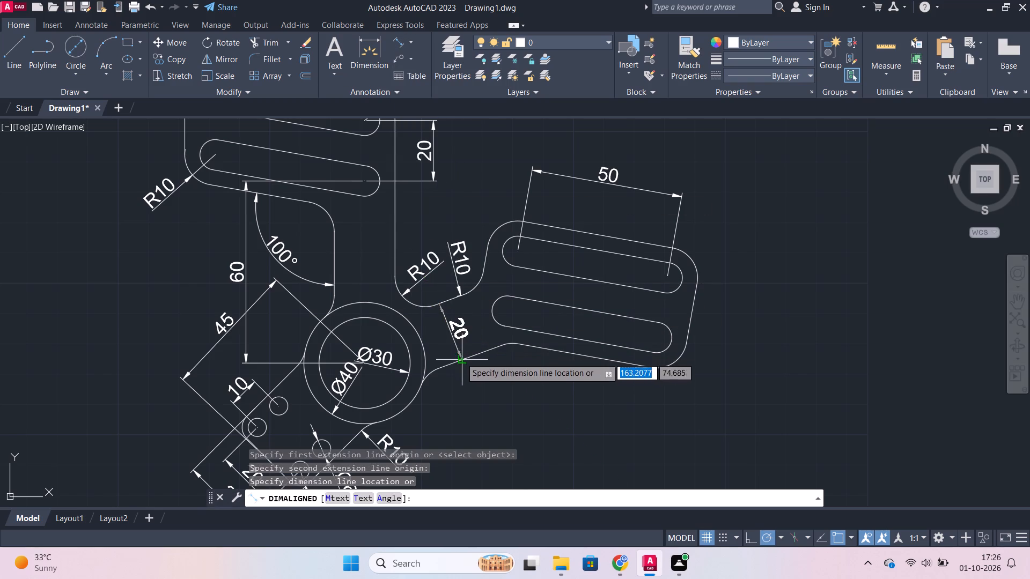
pyautogui.click(461, 351)
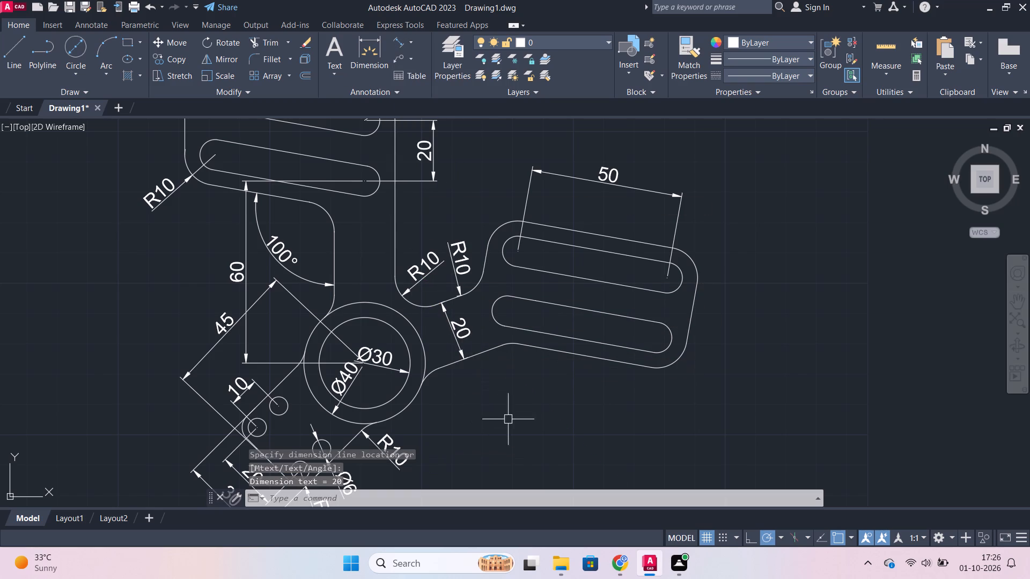
# Add a radius dimension to the fillet joining the outer circle to the right arm neck's lower edge, with text outside the outline.
pyautogui.click(414, 40)
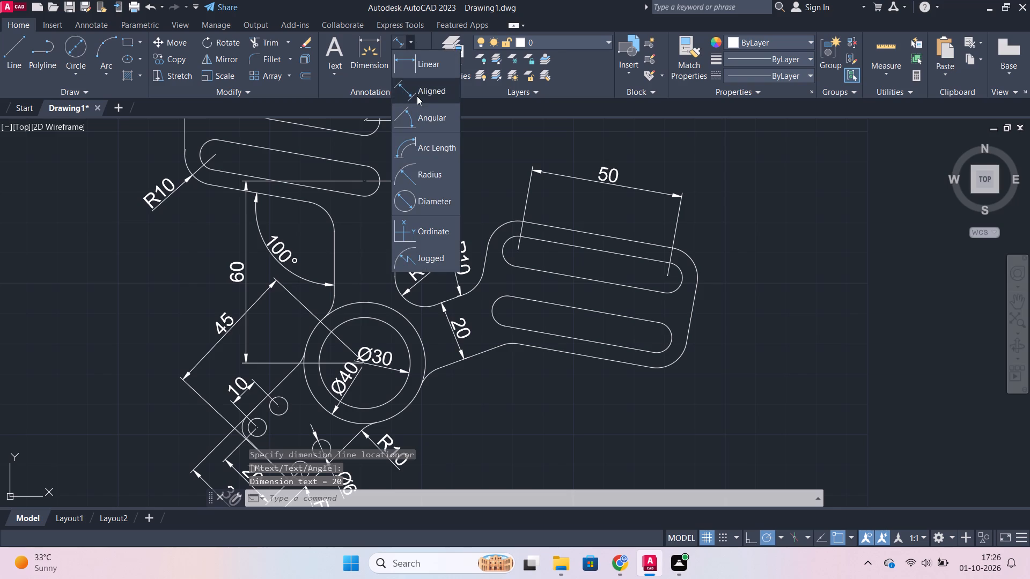
pyautogui.click(428, 172)
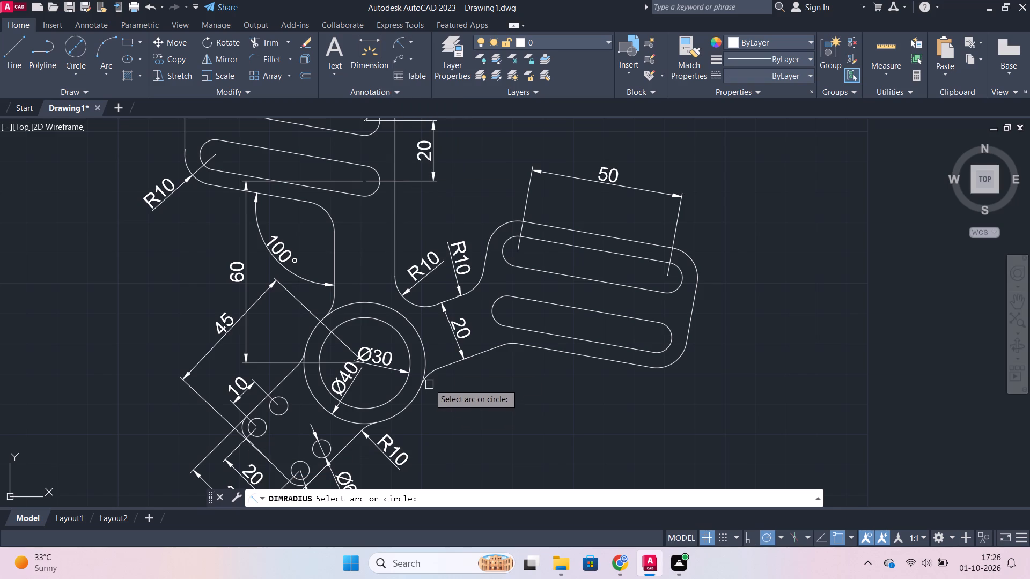
pyautogui.click(428, 381)
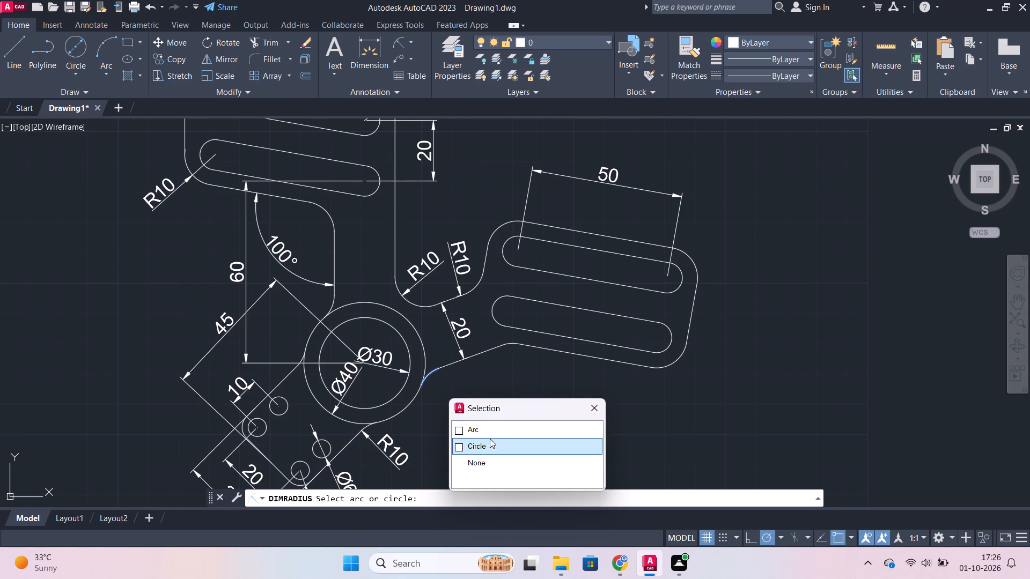
pyautogui.click(484, 431)
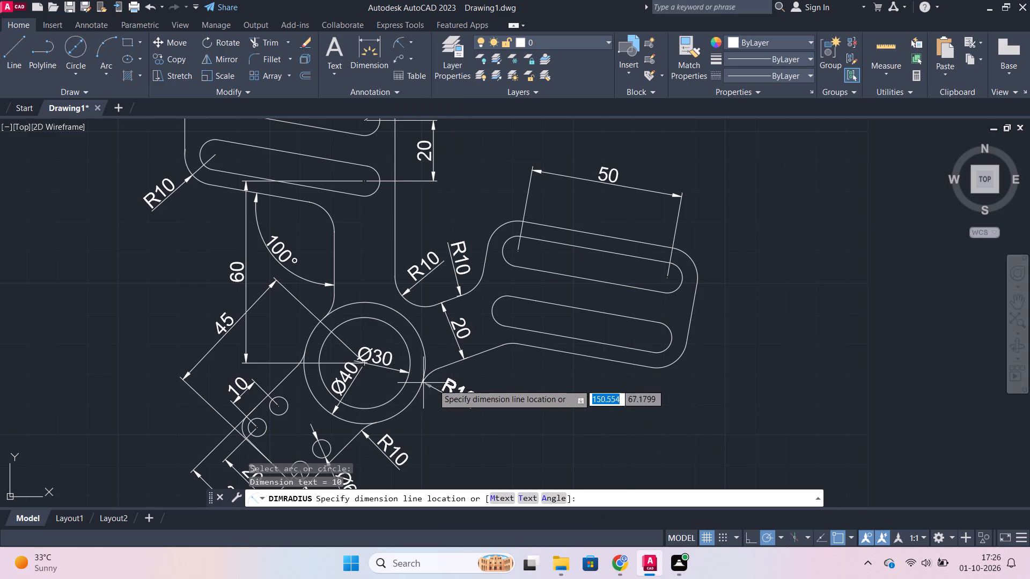
pyautogui.click(435, 384)
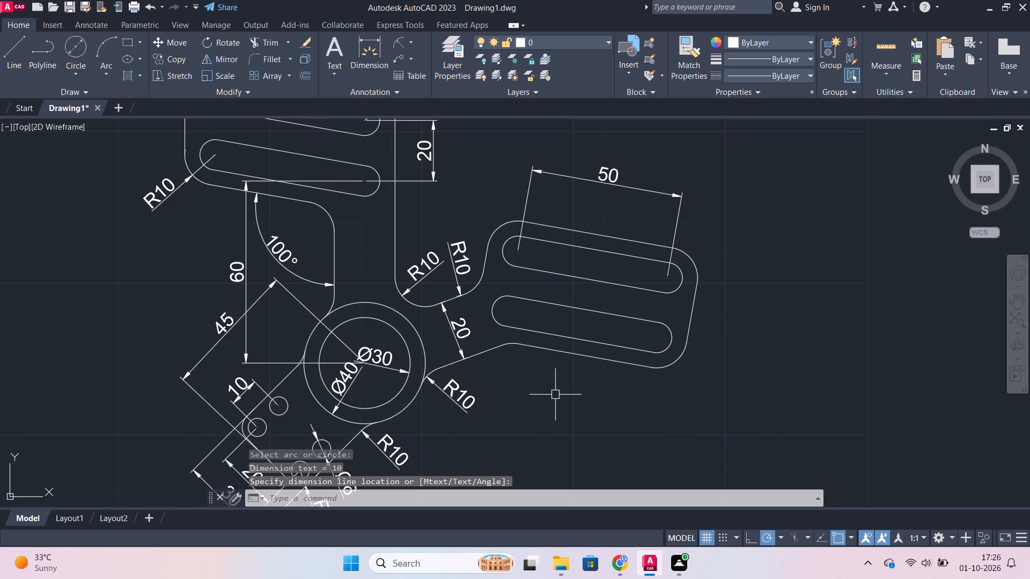
# Add a horizontal linear dimension across the upper arm's stem, between its two vertical edges above the circles.
pyautogui.click(411, 43)
pyautogui.click(406, 71)
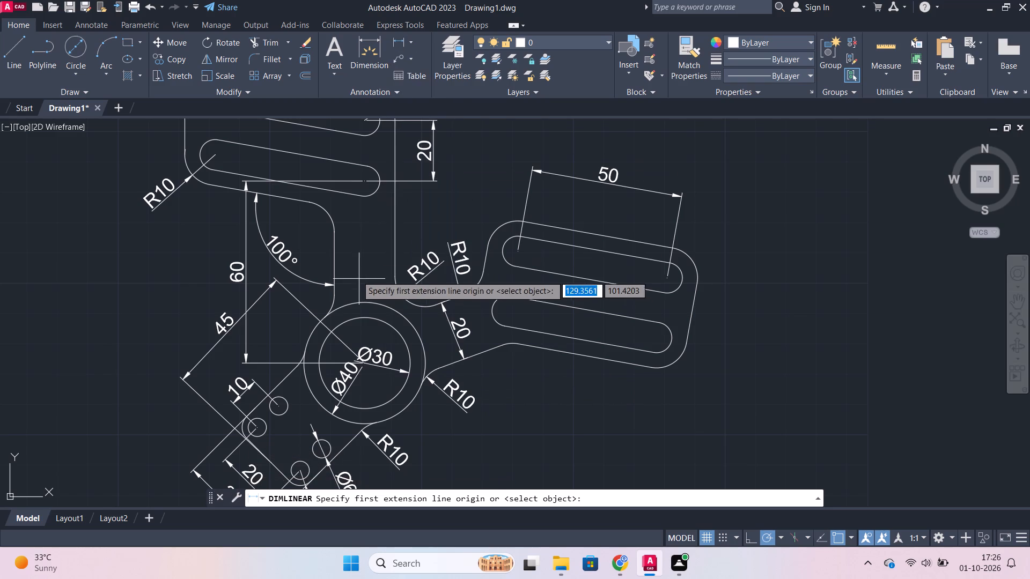
pyautogui.click(337, 253)
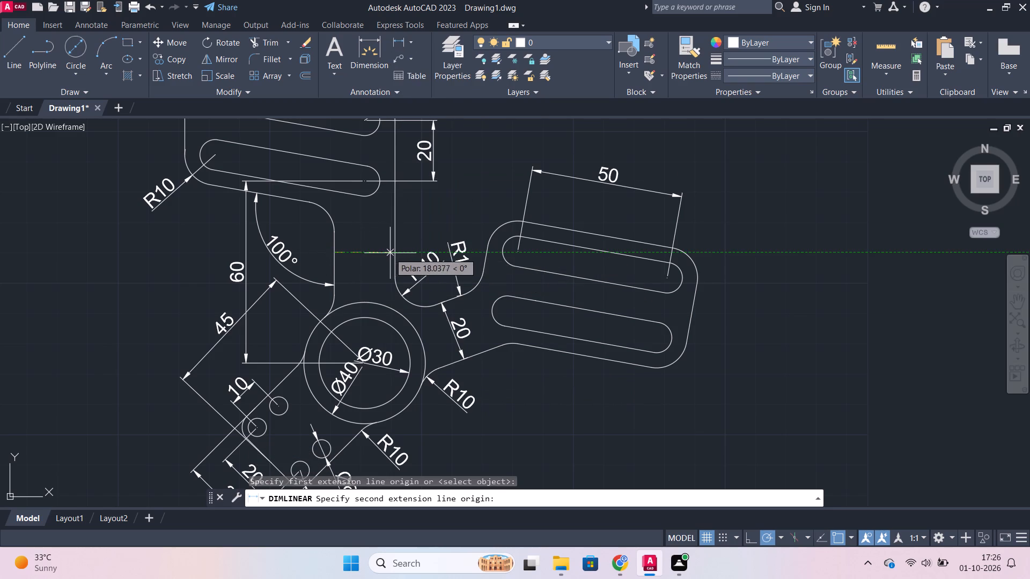
pyautogui.click(394, 253)
pyautogui.click(378, 251)
# Add a radius dimension to the fillet between the right arm neck's lower edge and the slotted plate's bottom edge, with text below.
pyautogui.scroll(-1, 446, 220)
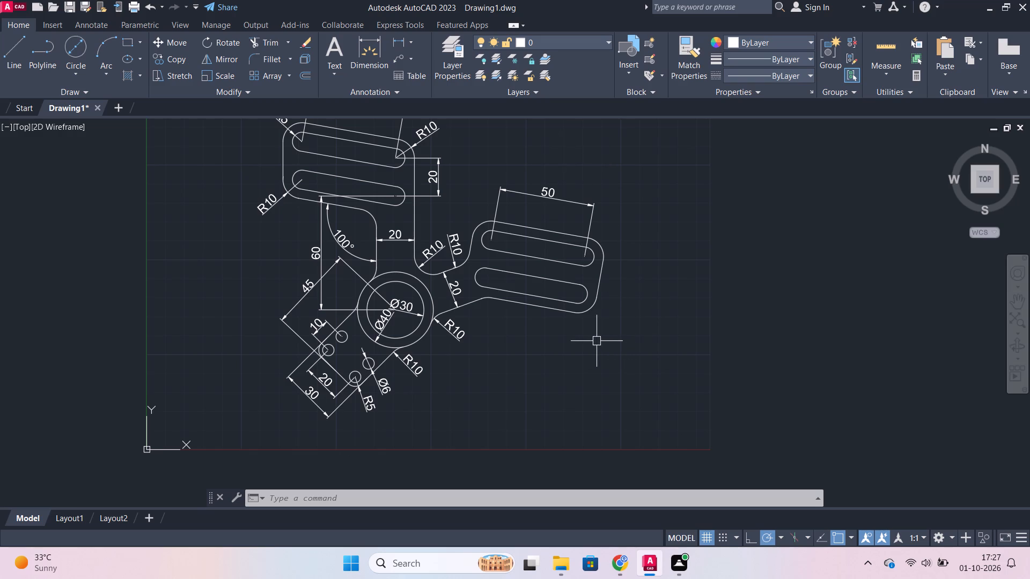
pyautogui.click(415, 42)
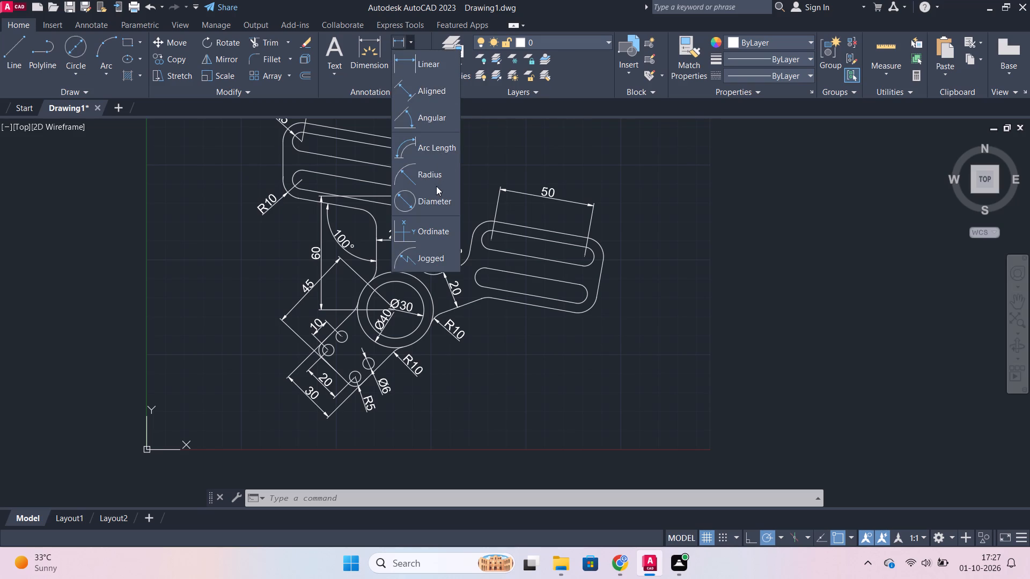
pyautogui.click(416, 179)
pyautogui.scroll(3, 489, 293)
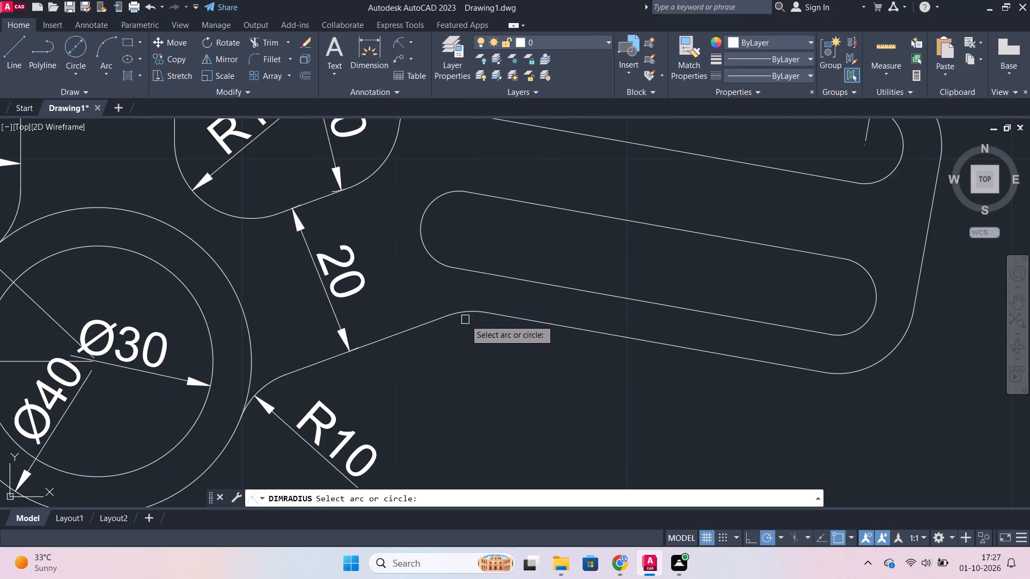
pyautogui.click(467, 316)
pyautogui.click(465, 318)
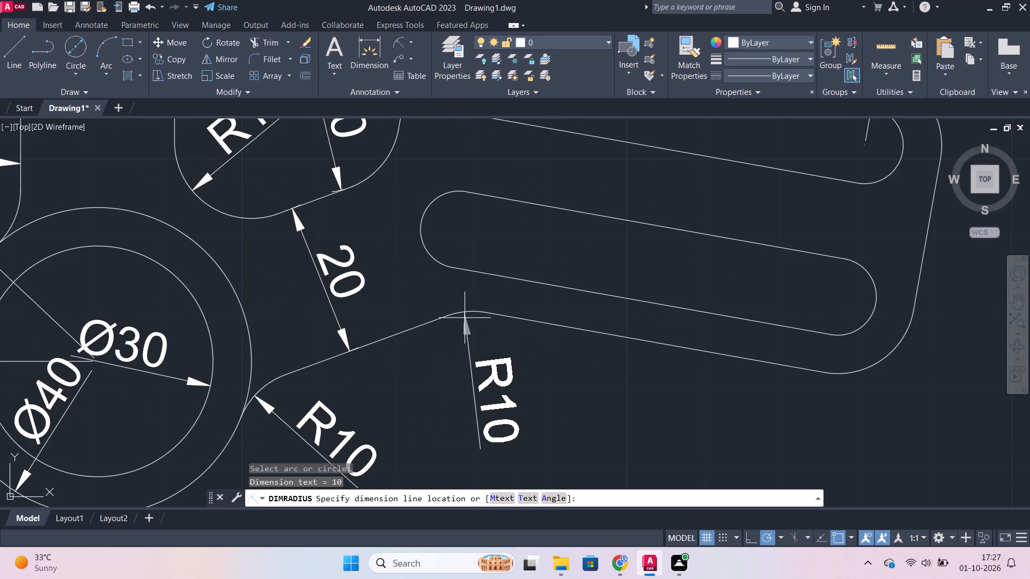
# Add an aligned dimension from the concentric circles' centre to the left arc centre of the right arm's lower slot, placed below the outline.
pyautogui.scroll(-2, 550, 363)
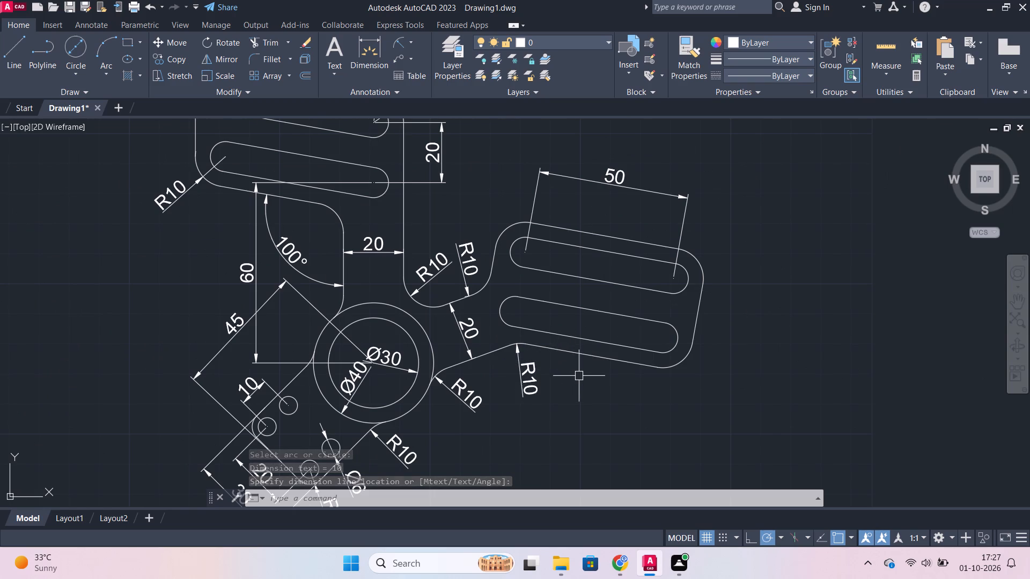
pyautogui.click(416, 42)
pyautogui.click(413, 39)
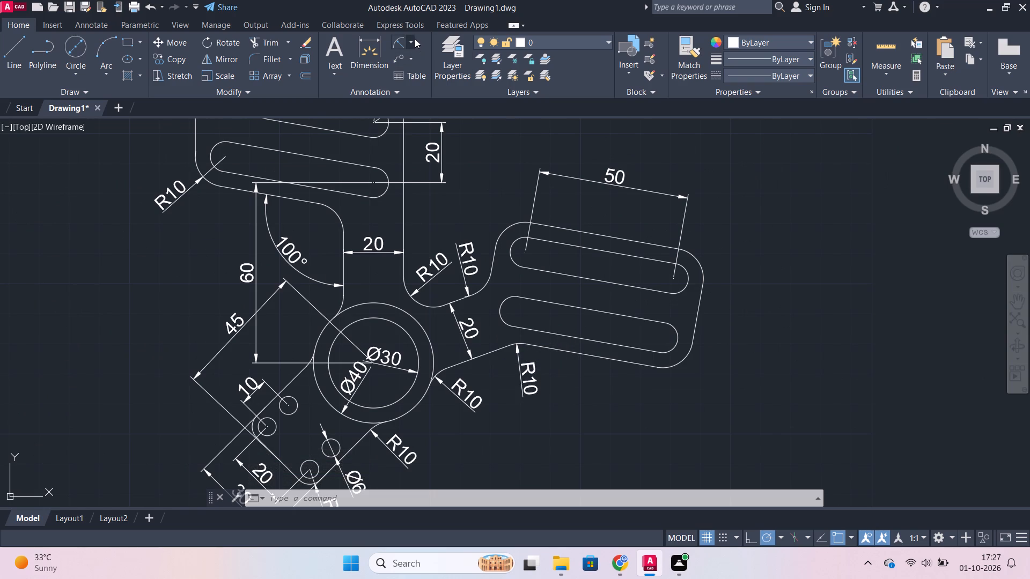
pyautogui.click(422, 96)
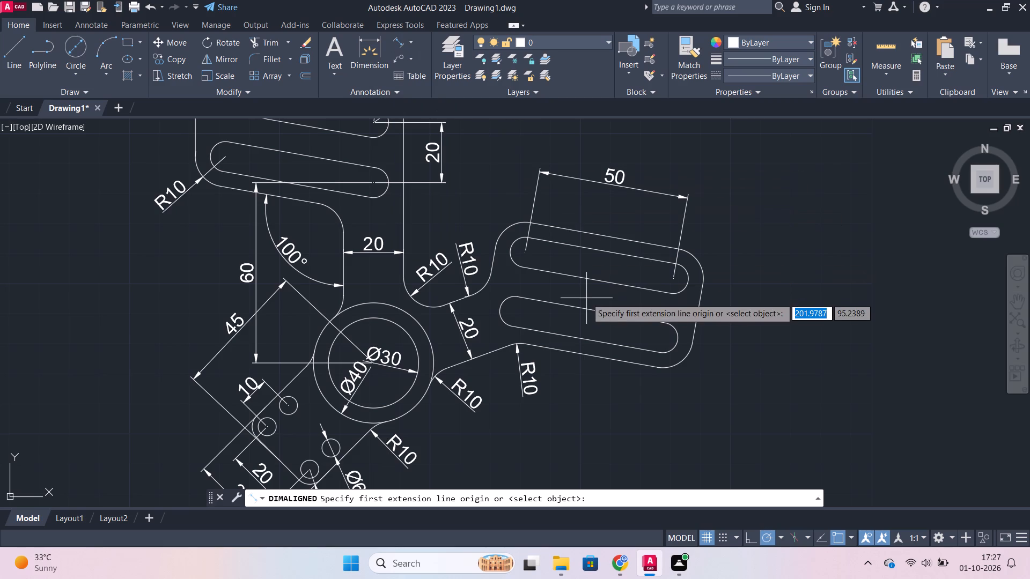
pyautogui.click(376, 363)
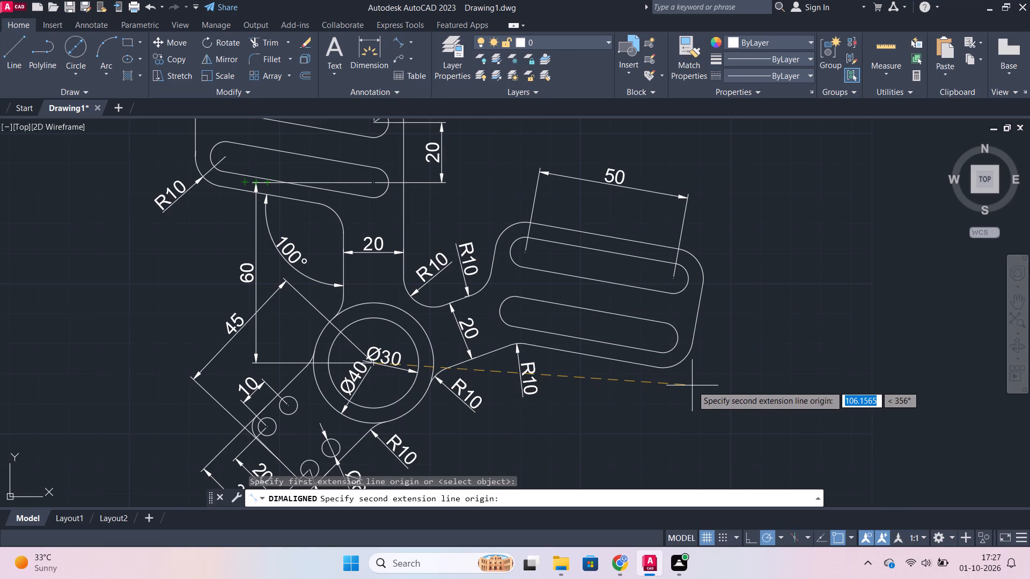
pyautogui.click(516, 311)
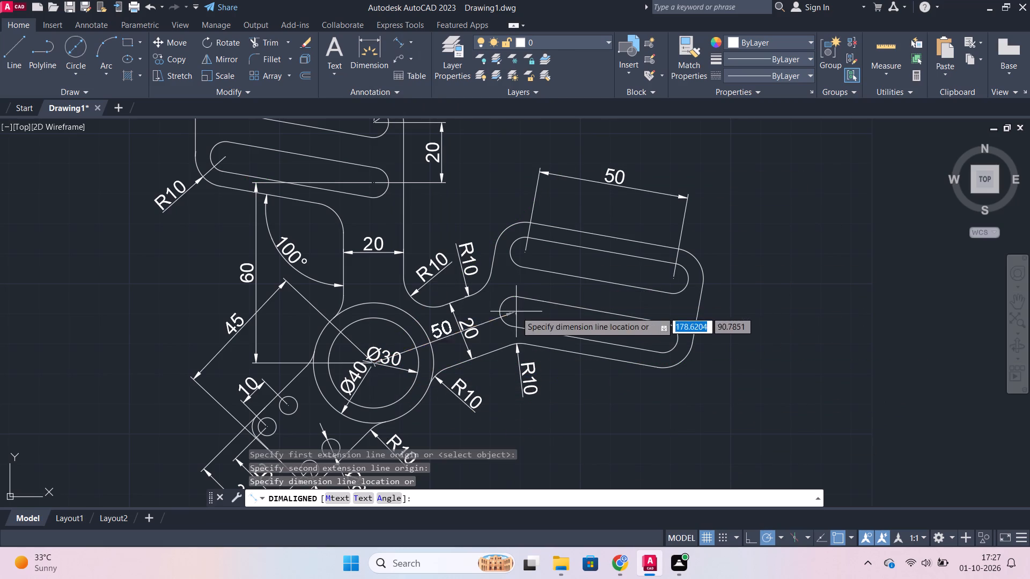
pyautogui.moveTo(549, 394); pyautogui.dragTo(532, 307, button='middle')
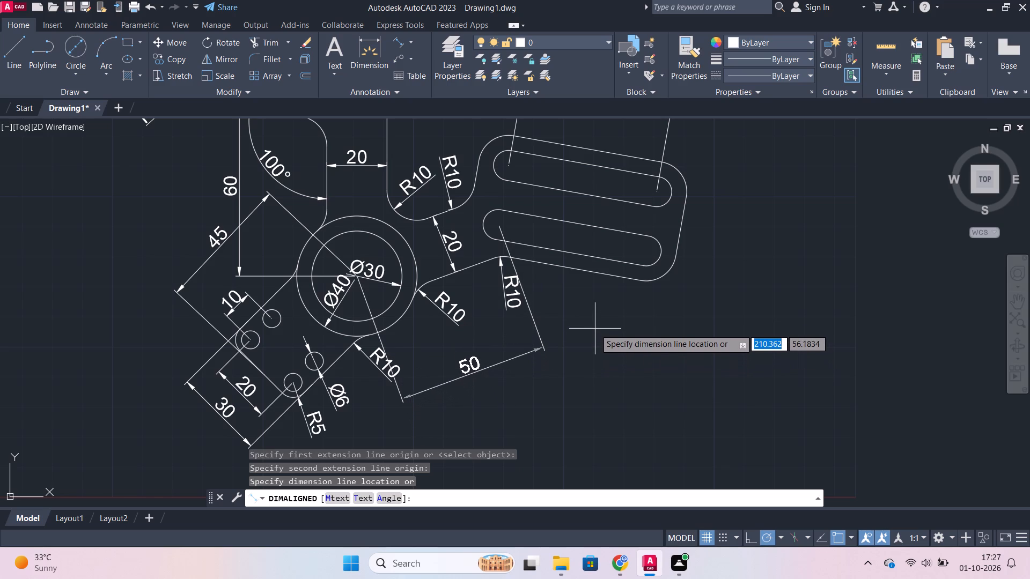
pyautogui.click(630, 331)
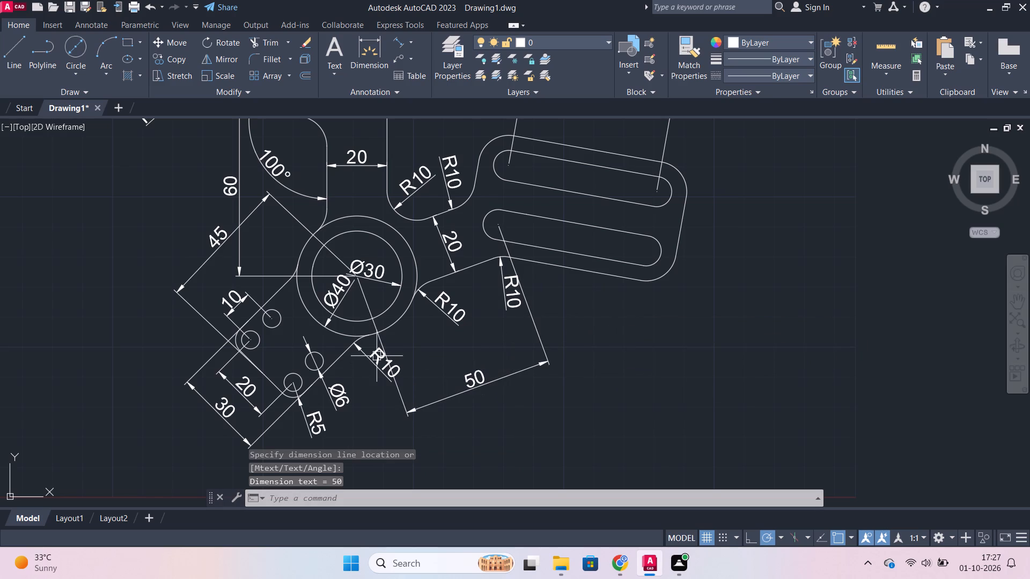
# Reposition the R10 dimension of the fillet between the outer circle and the diagonal arm, angling its text outward to the lower right.
pyautogui.click(377, 356)
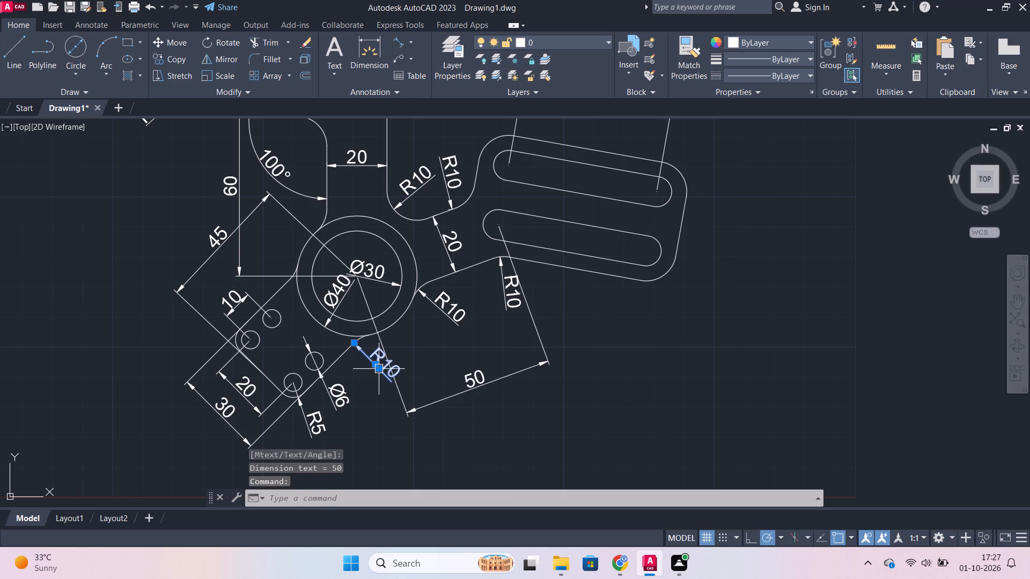
pyautogui.click(377, 369)
pyautogui.press('Escape')
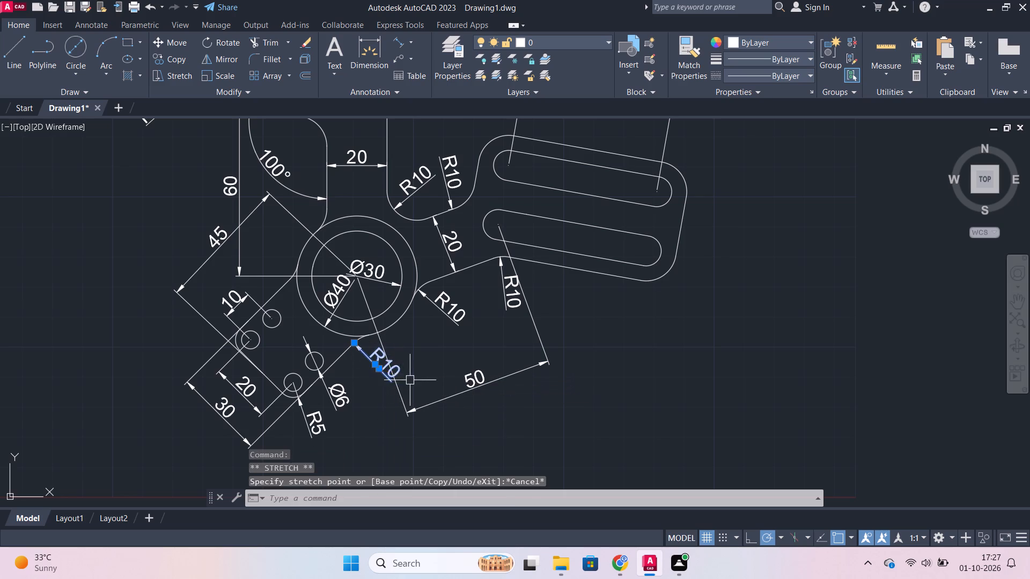
pyautogui.click(355, 343)
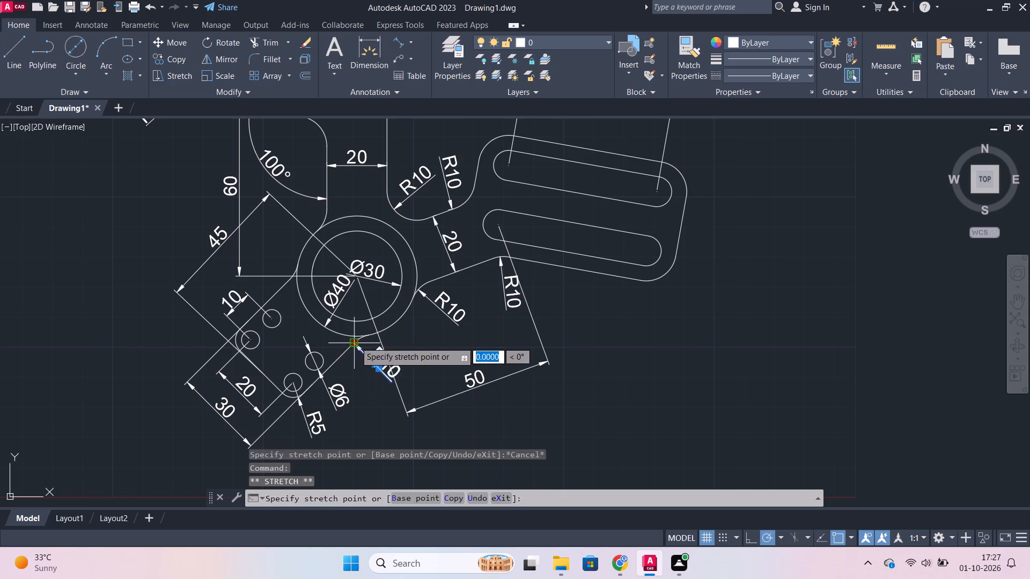
pyautogui.click(369, 339)
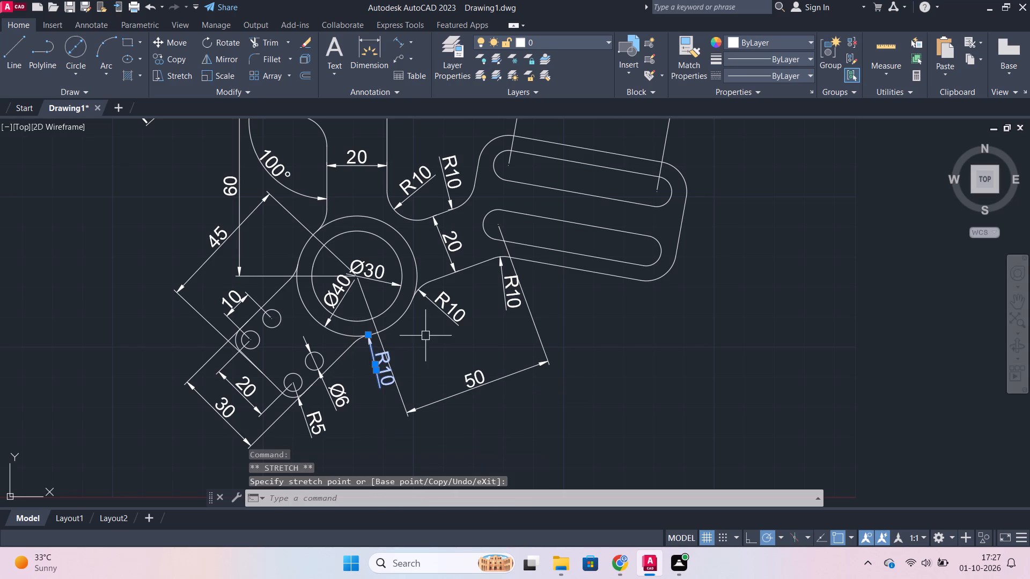
pyautogui.press('Escape')
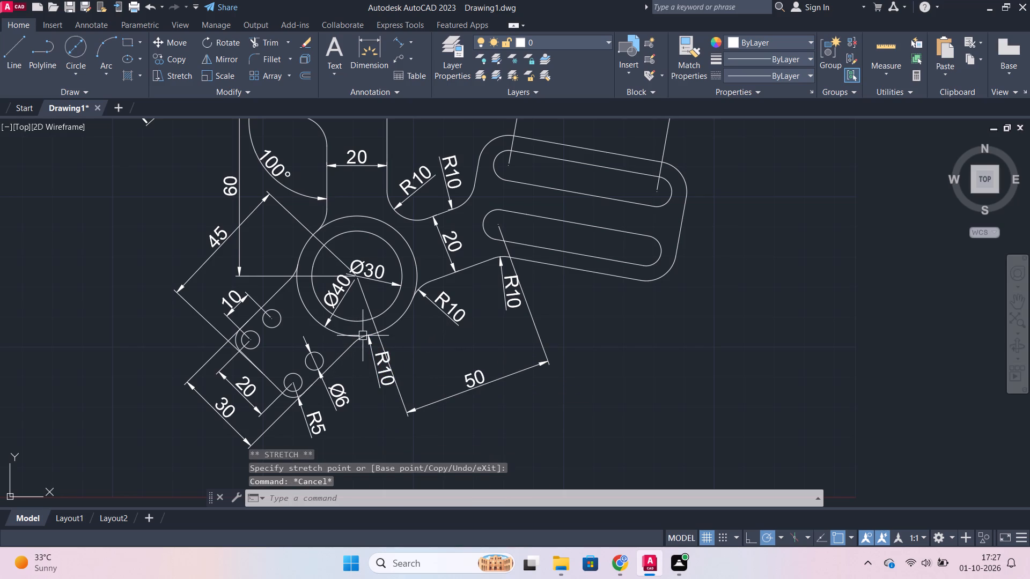
pyautogui.click(369, 342)
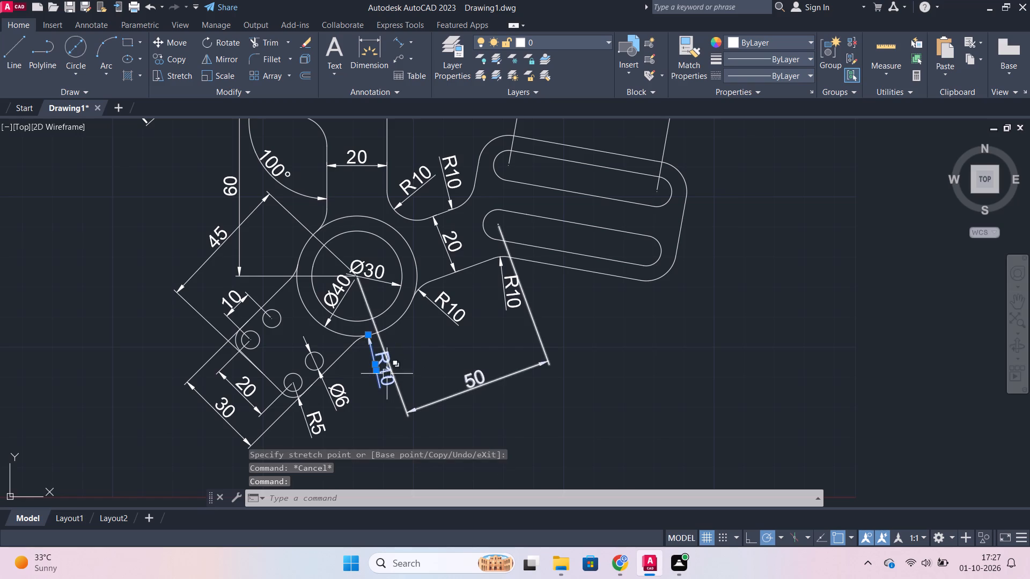
pyautogui.click(376, 369)
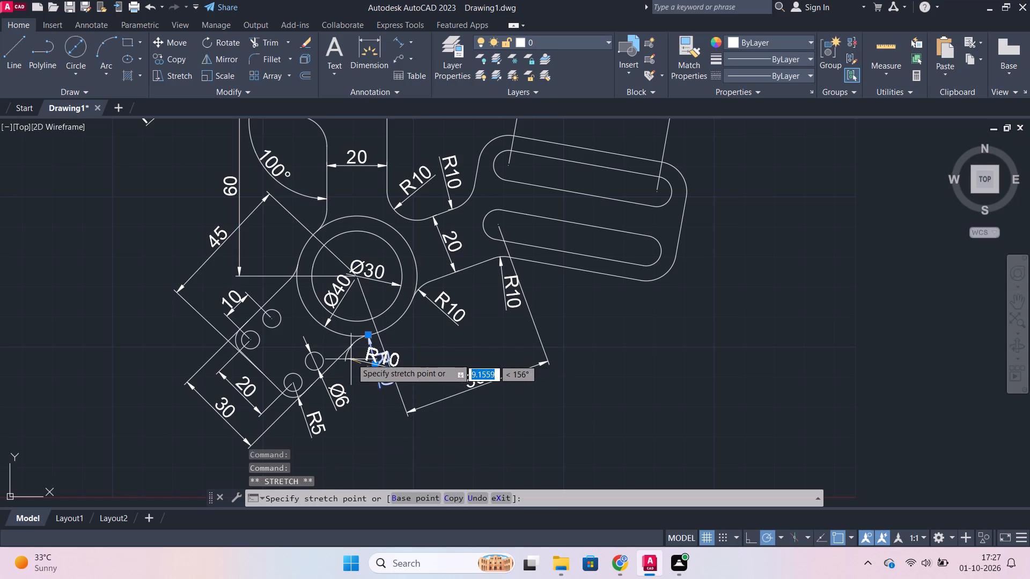
pyautogui.click(363, 354)
pyautogui.press('Escape')
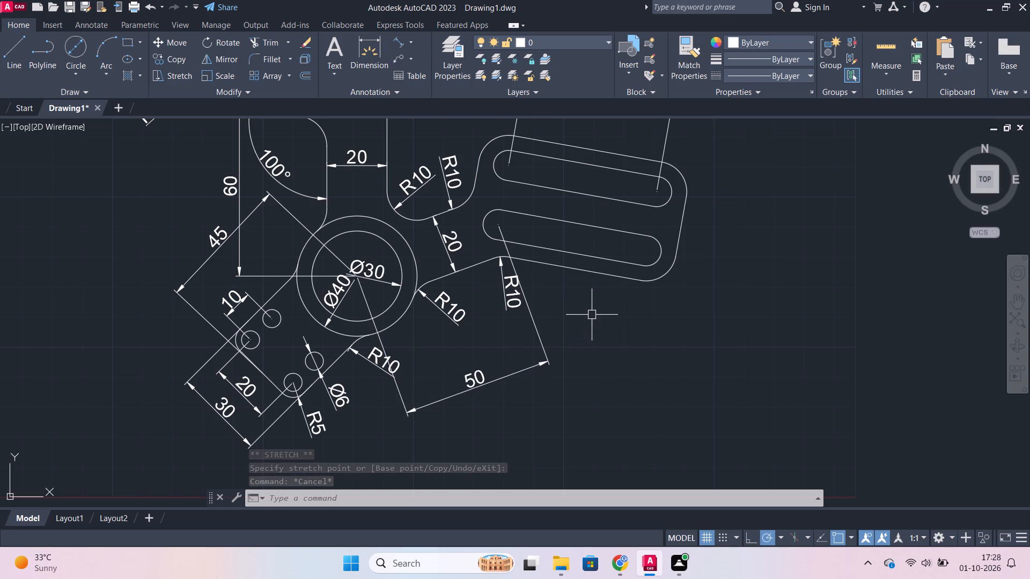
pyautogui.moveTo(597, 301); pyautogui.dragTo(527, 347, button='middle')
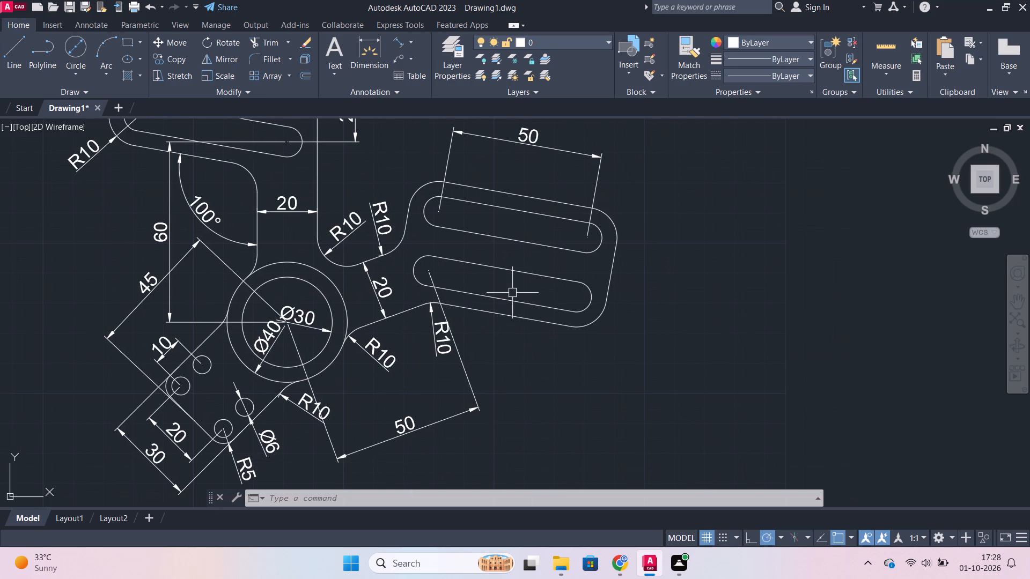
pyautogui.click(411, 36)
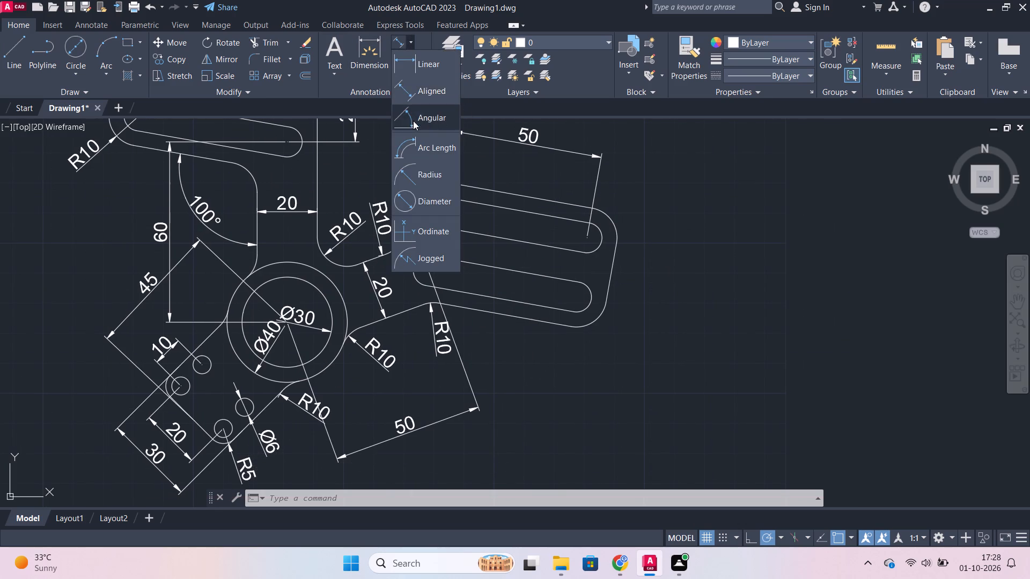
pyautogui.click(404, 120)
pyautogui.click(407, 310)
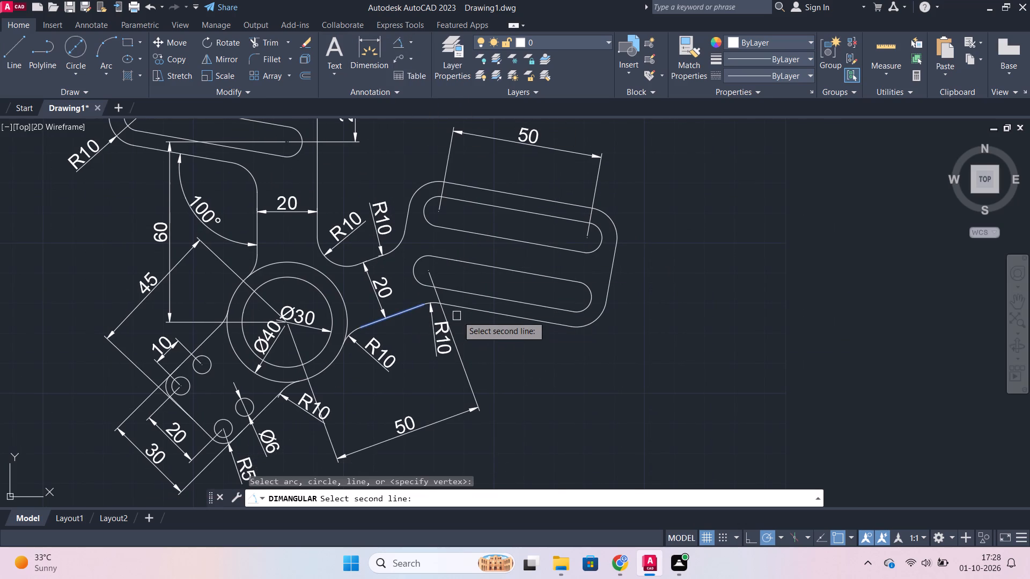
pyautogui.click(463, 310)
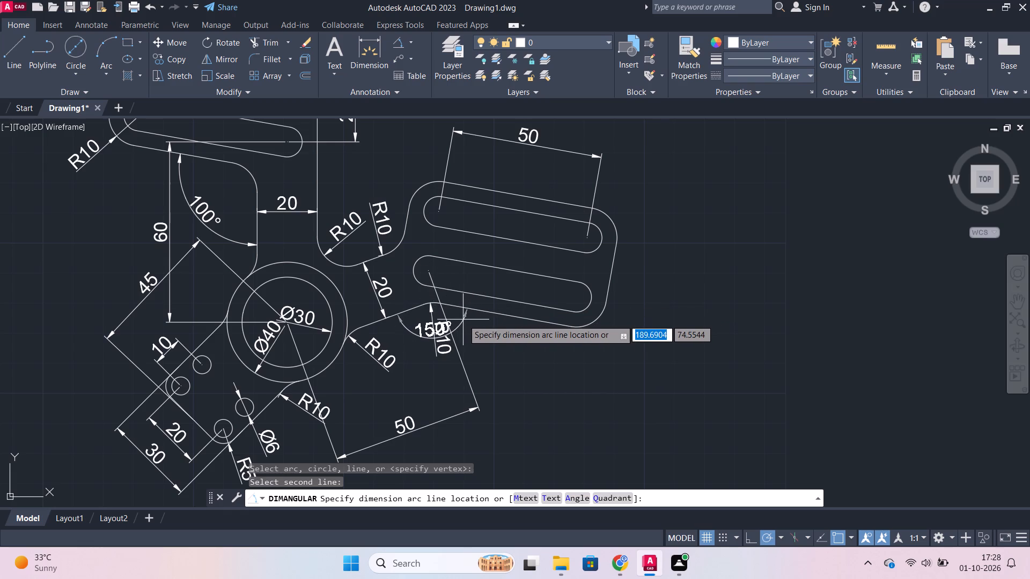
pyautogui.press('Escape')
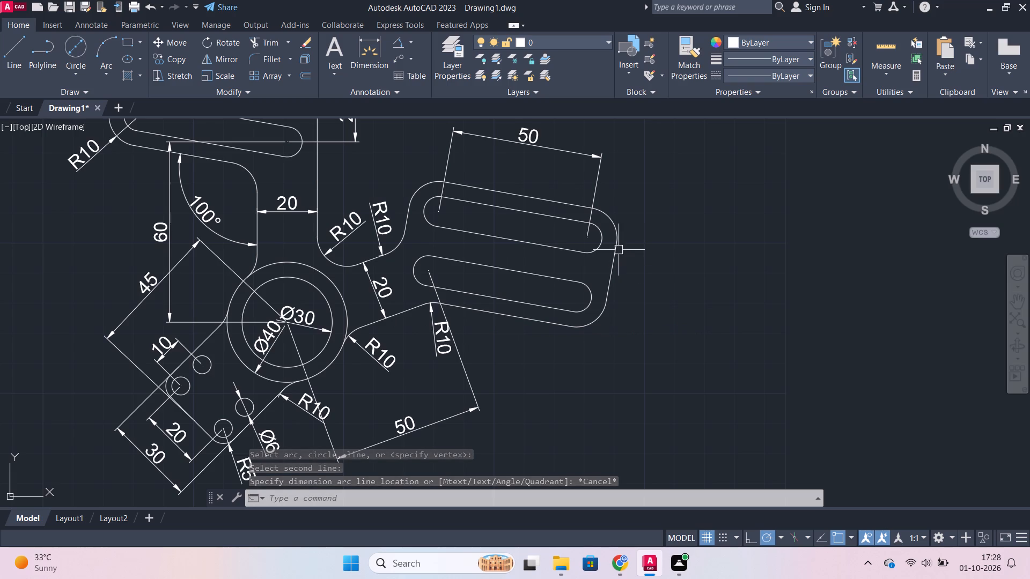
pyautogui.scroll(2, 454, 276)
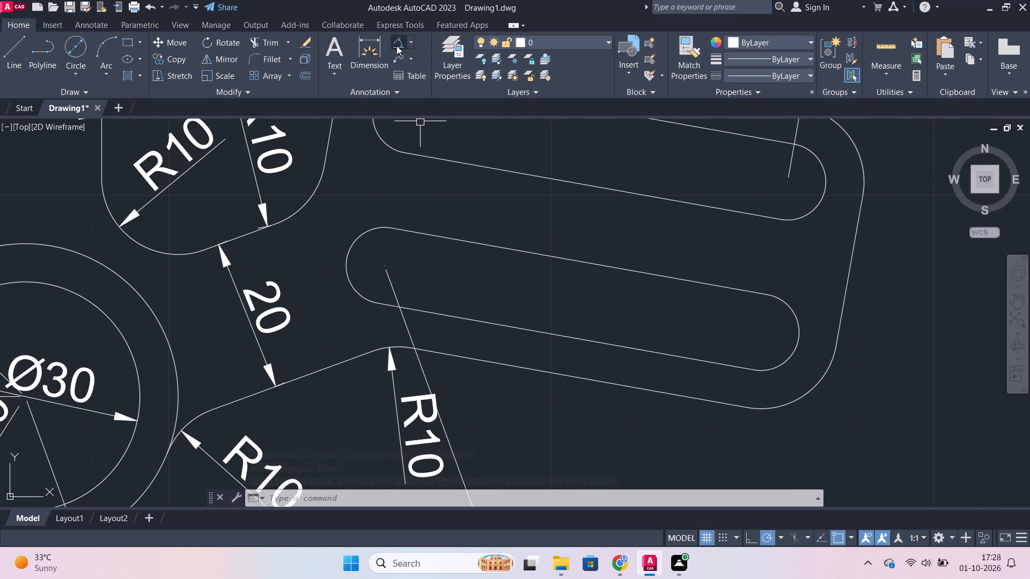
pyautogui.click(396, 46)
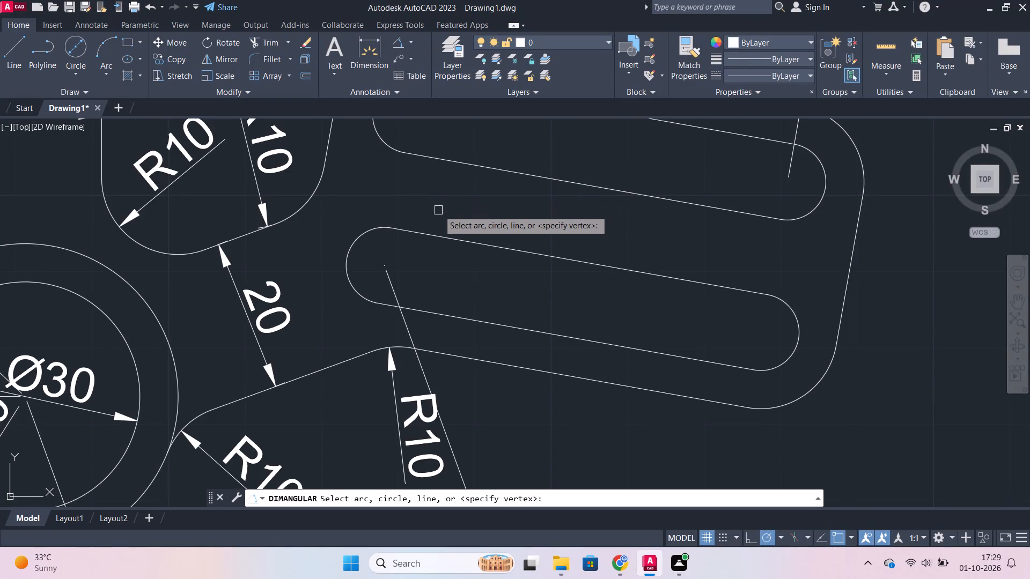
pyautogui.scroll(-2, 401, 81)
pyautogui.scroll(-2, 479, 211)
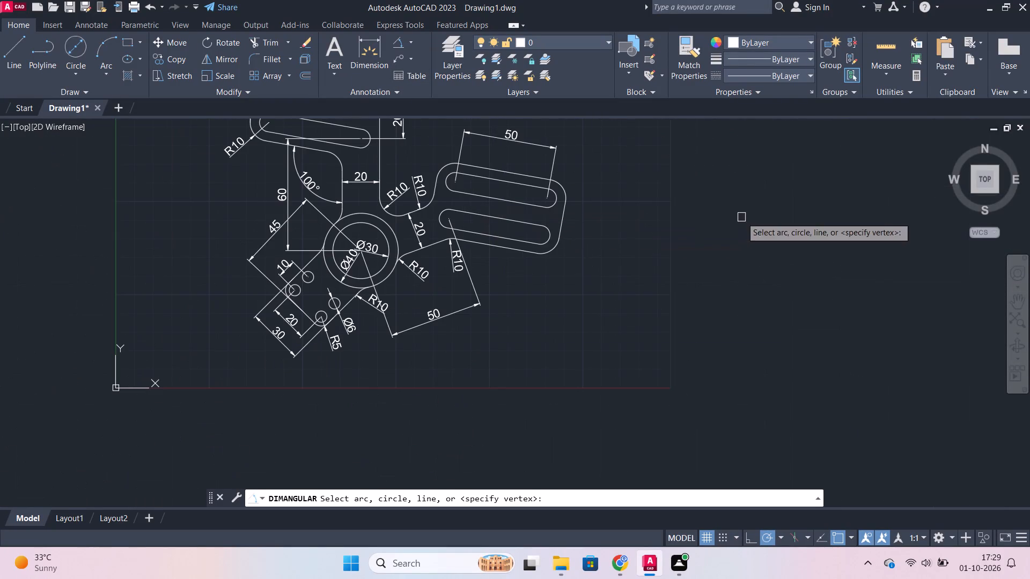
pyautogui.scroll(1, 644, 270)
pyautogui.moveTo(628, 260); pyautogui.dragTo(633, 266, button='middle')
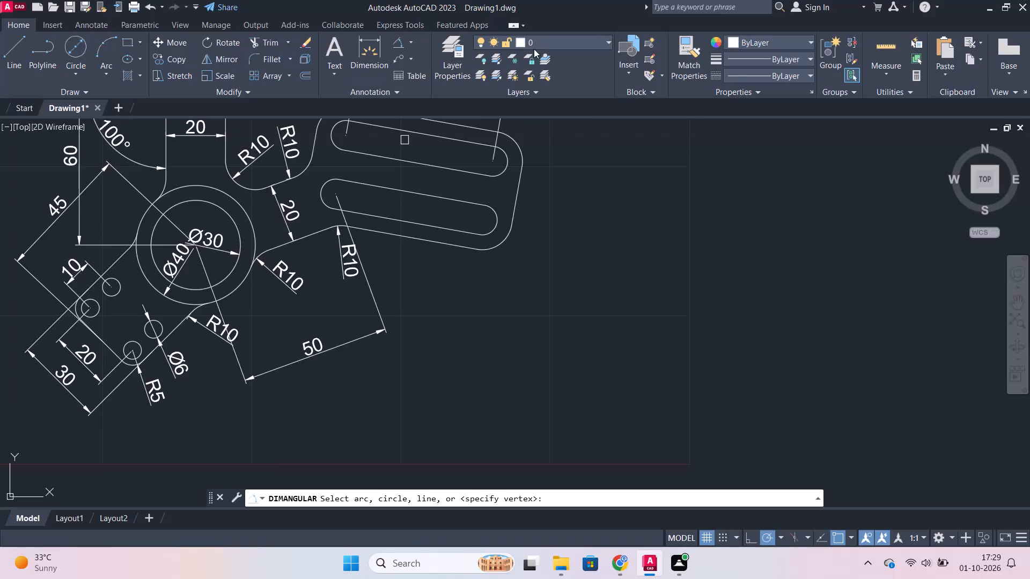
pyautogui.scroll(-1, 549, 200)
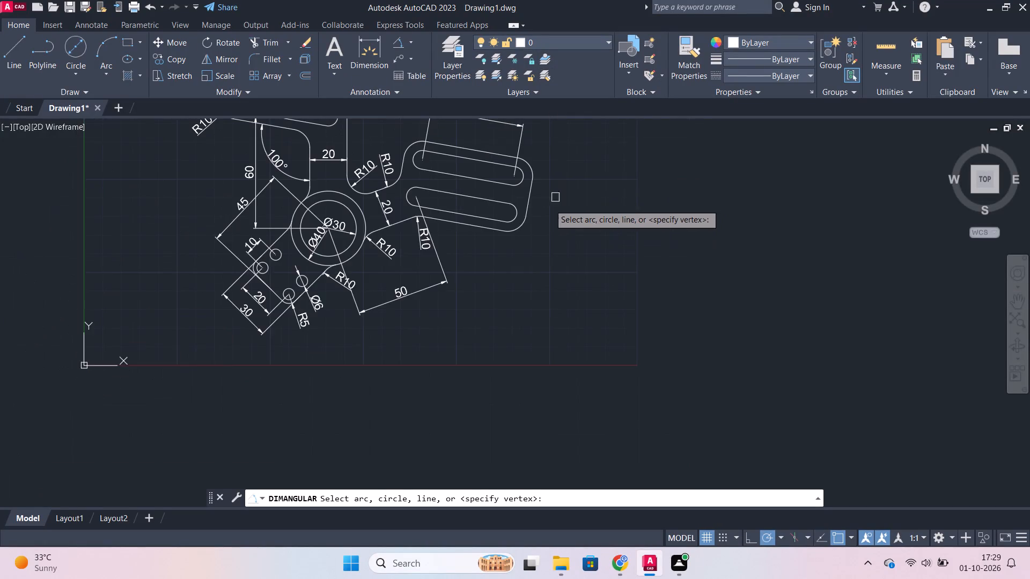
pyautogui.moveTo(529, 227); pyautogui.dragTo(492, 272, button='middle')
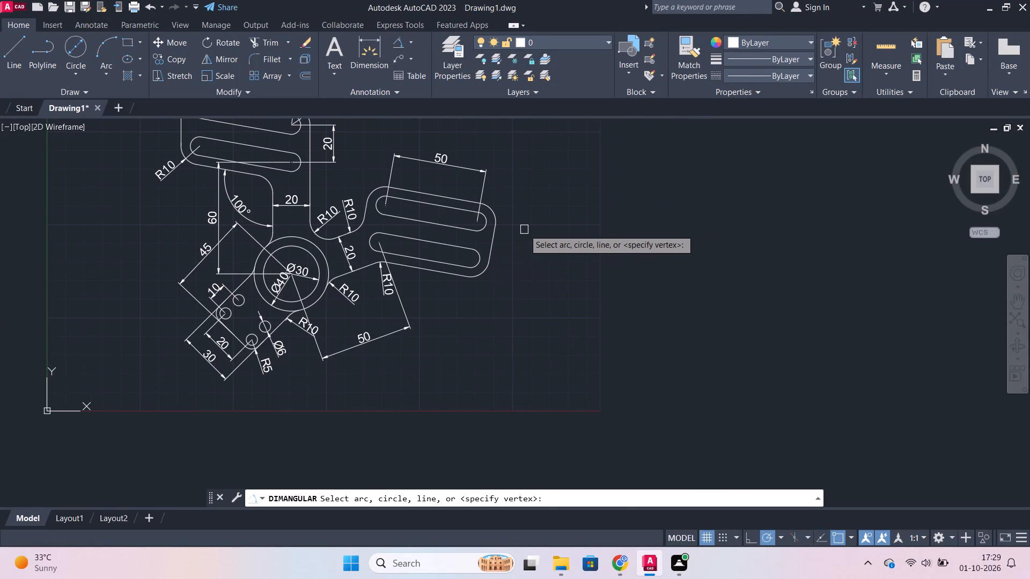
# Add a radius dimension to the outer lower-right corner arc of the right arm's slotted plate, with text outside the outline.
pyautogui.click(413, 42)
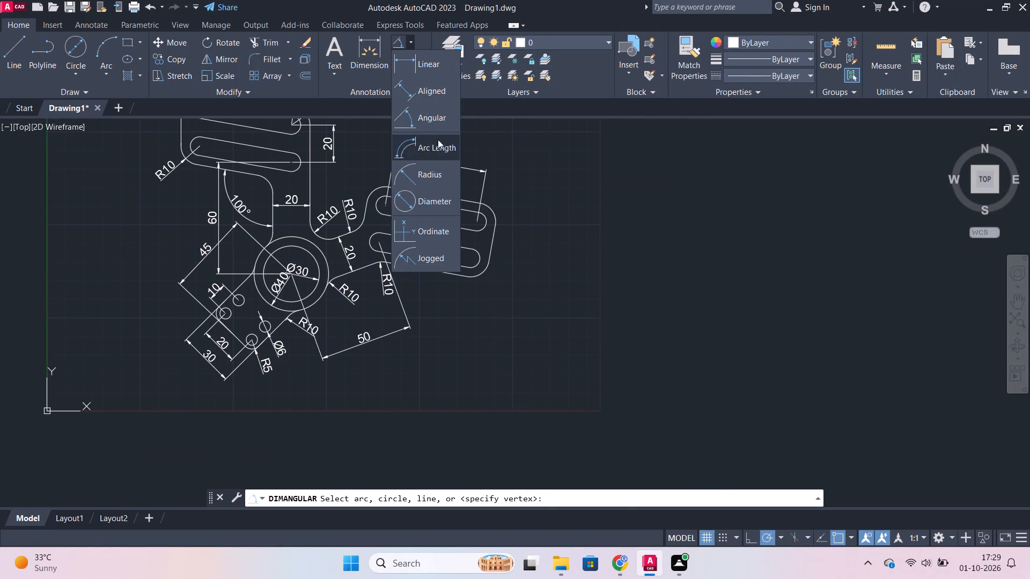
pyautogui.moveTo(425, 176); pyautogui.dragTo(431, 175)
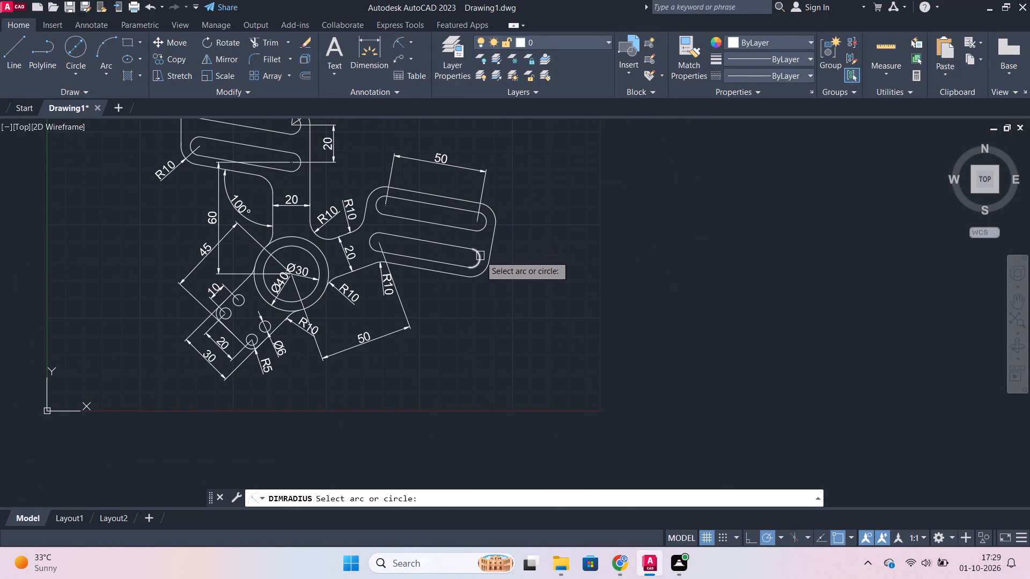
pyautogui.click(483, 270)
pyautogui.click(502, 307)
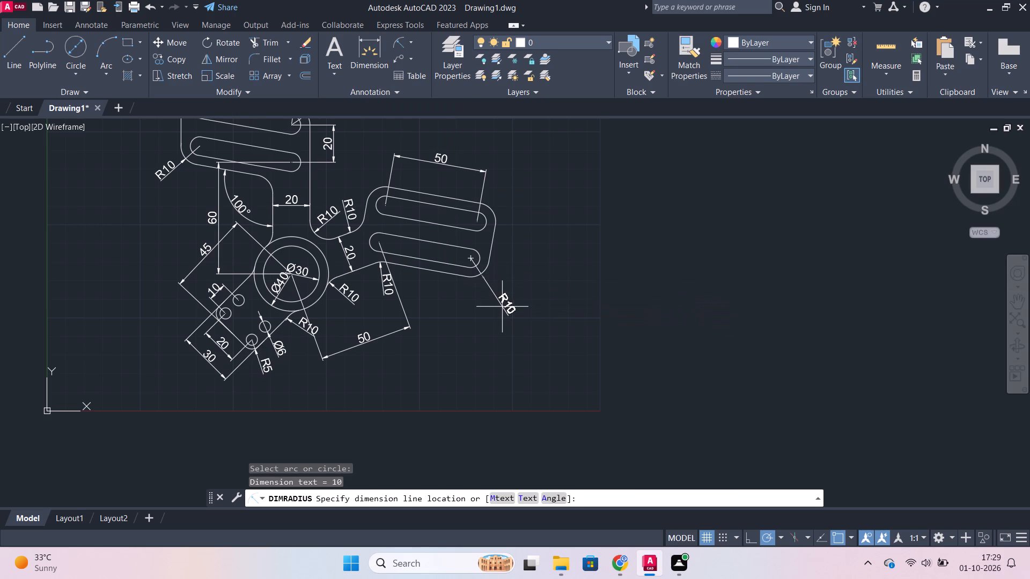
# Add a radius dimension to the right end arc of the right arm's upper slot, with text outside the plate.
pyautogui.press('space')
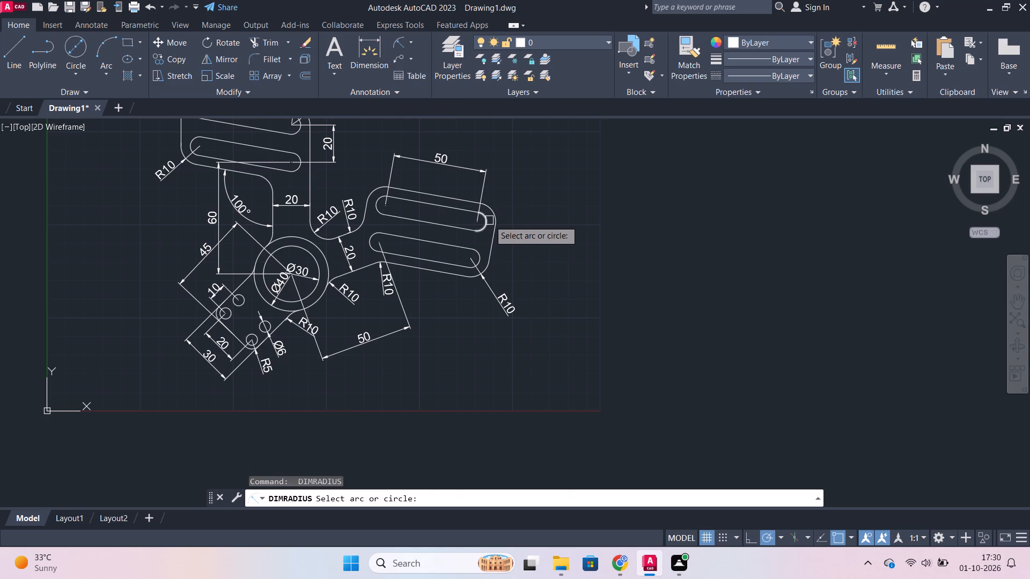
pyautogui.click(489, 220)
pyautogui.click(511, 201)
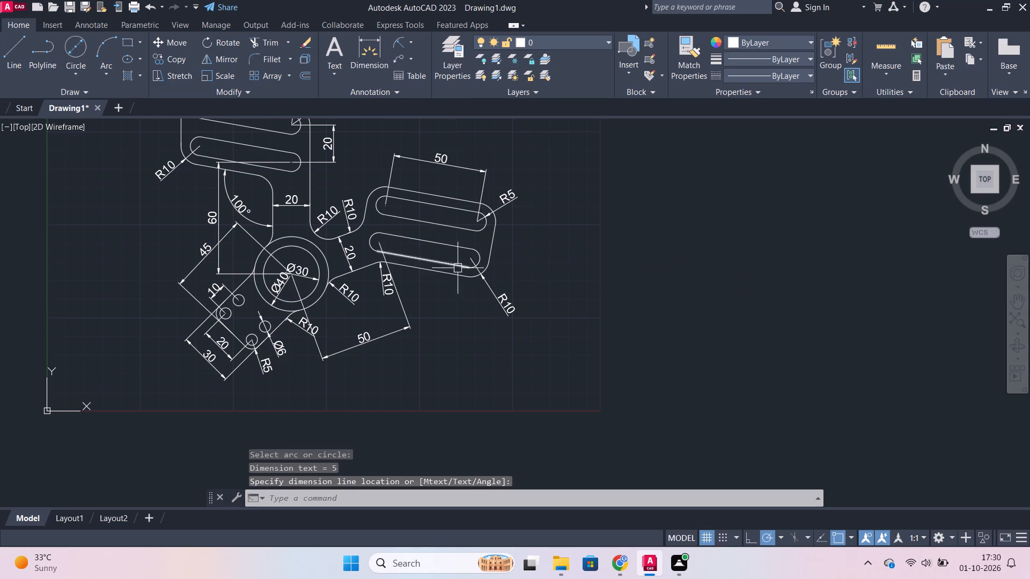
# Draw a line from the concentric circles' centre to the left arc centre of the right arm's lower slot.
pyautogui.moveTo(549, 227); pyautogui.dragTo(608, 291, button='middle')
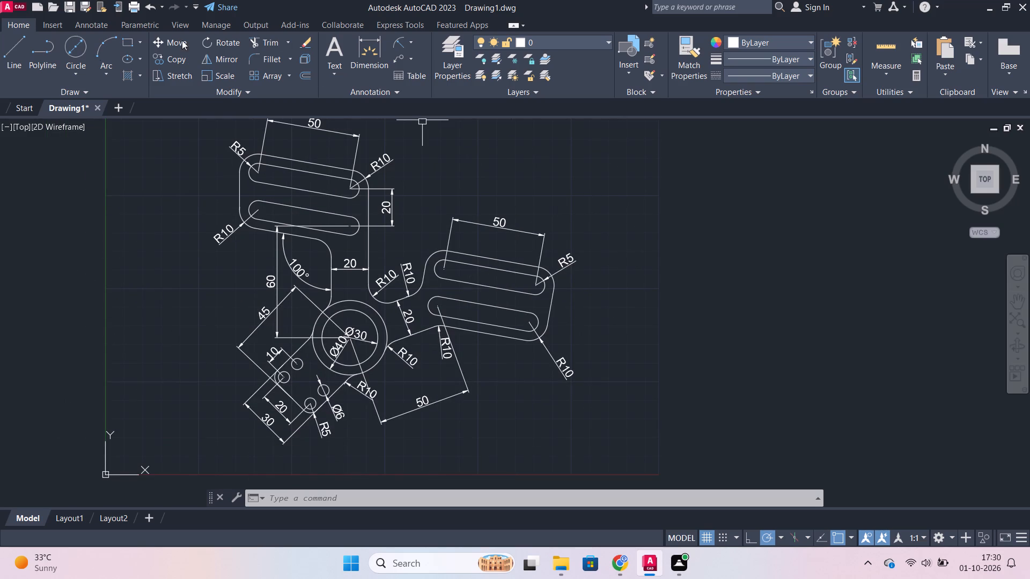
pyautogui.click(11, 47)
pyautogui.scroll(1, 437, 345)
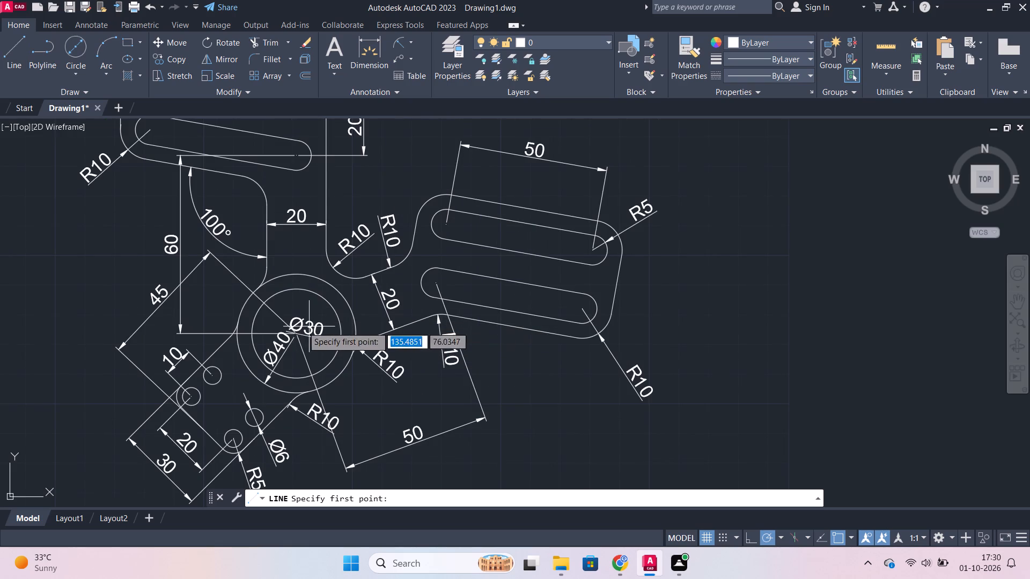
pyautogui.scroll(3, 299, 335)
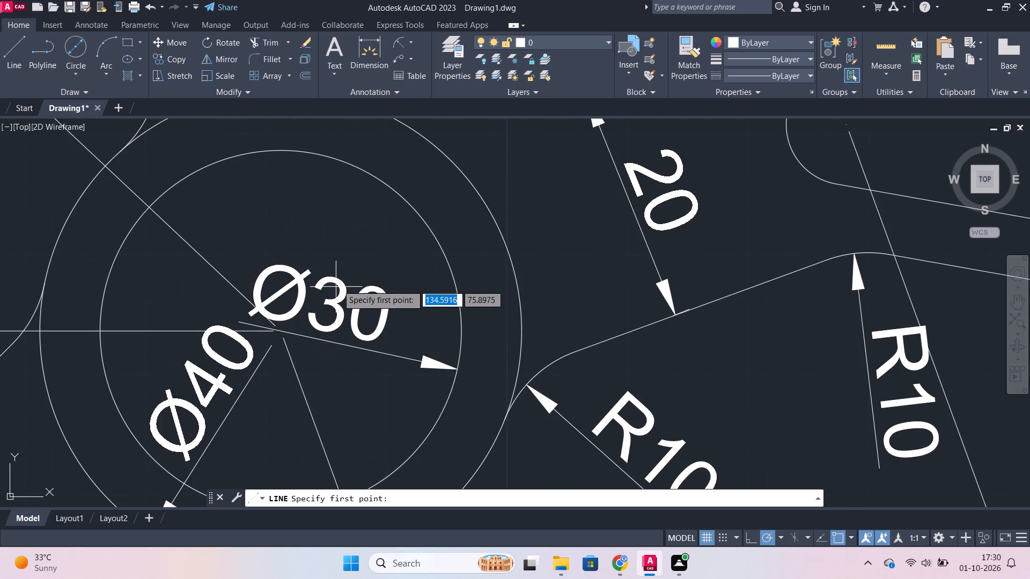
pyautogui.click(282, 330)
pyautogui.scroll(-2, 645, 188)
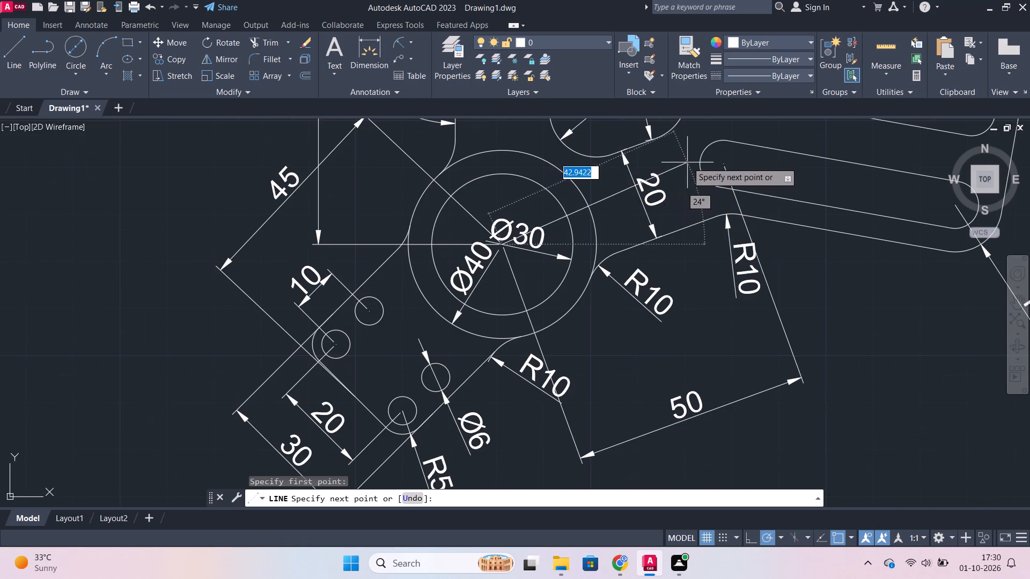
pyautogui.click(724, 164)
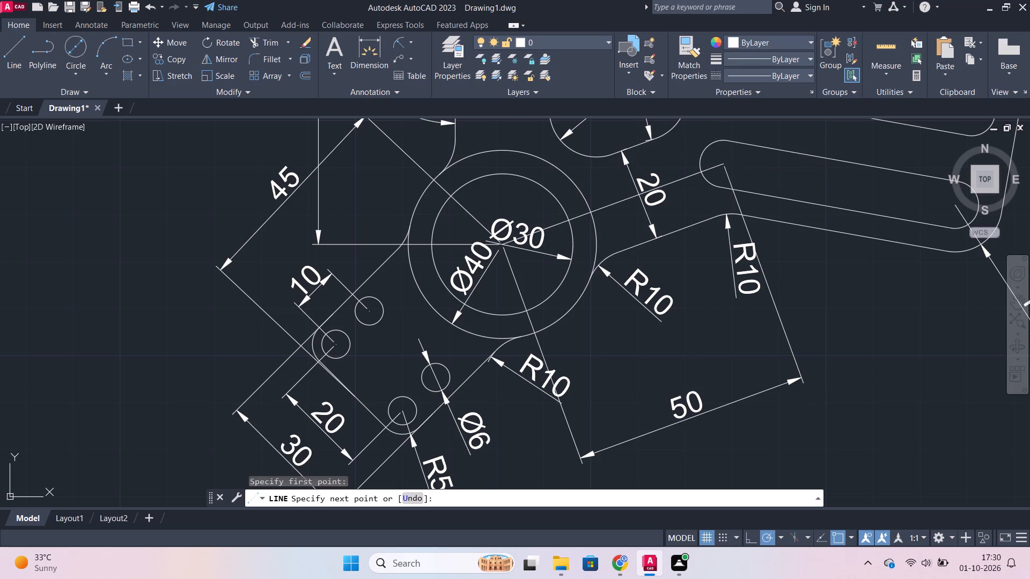
pyautogui.press('Escape')
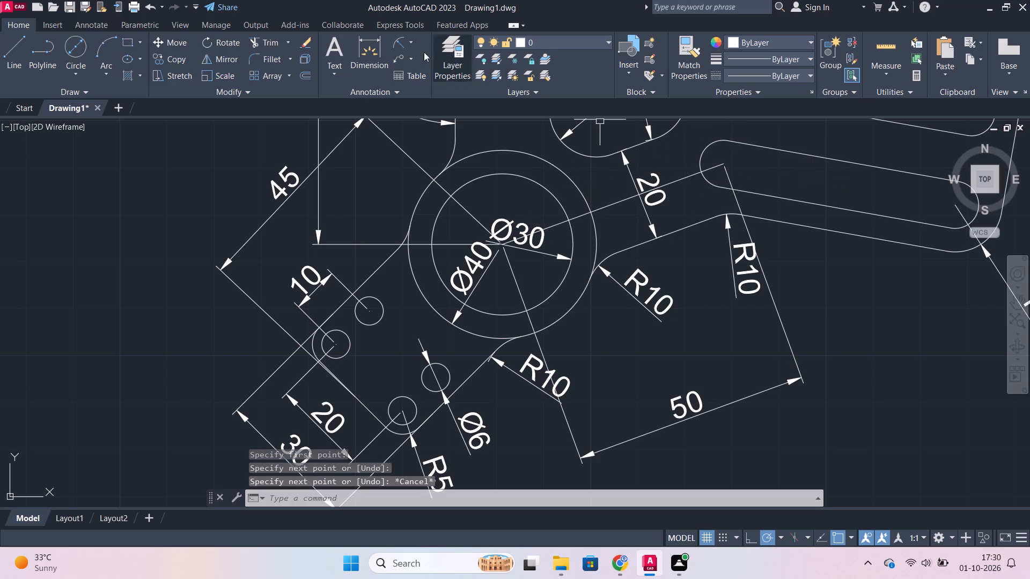
# Add an angular dimension between the new centre line and the right plate's bottom edge, placing its arc beside the outer circle.
pyautogui.click(408, 41)
pyautogui.moveTo(438, 123); pyautogui.dragTo(444, 123)
pyautogui.click(687, 180)
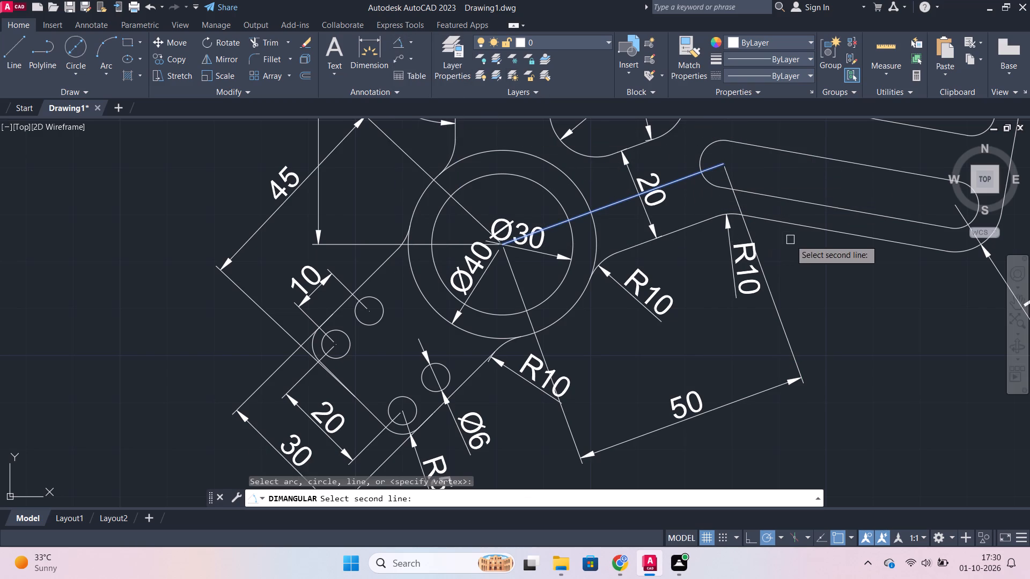
pyautogui.click(778, 222)
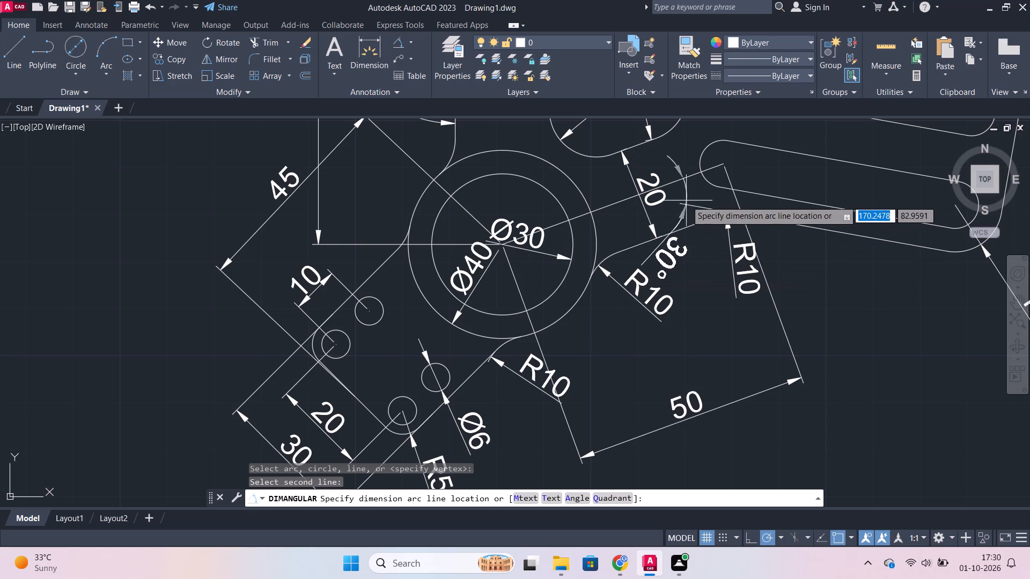
pyautogui.scroll(2, 696, 199)
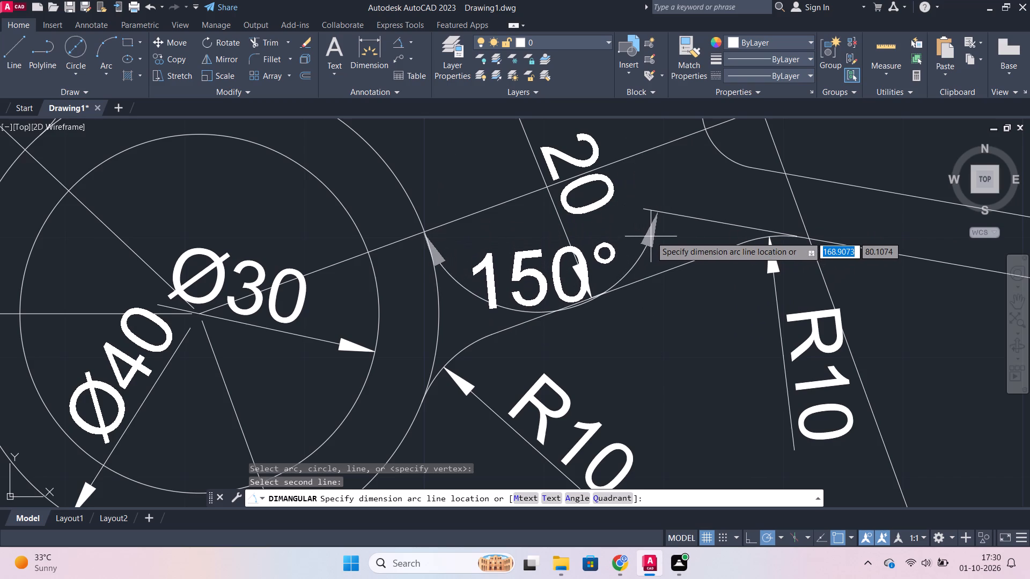
pyautogui.click(638, 244)
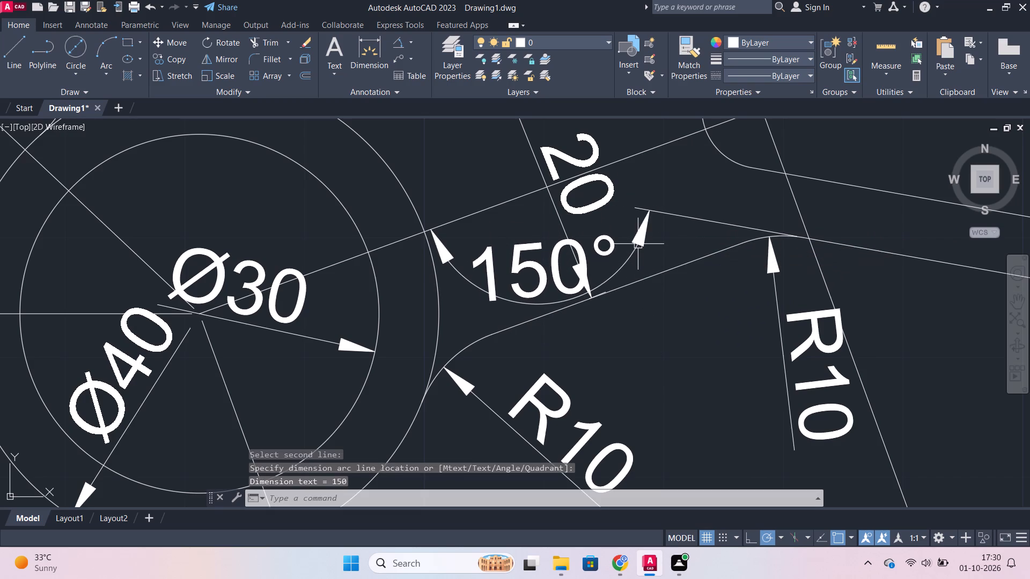
# Reposition the right arm neck's width dimension closer to the slotted plate, clear of the angular dimension's text.
pyautogui.scroll(-1, 659, 272)
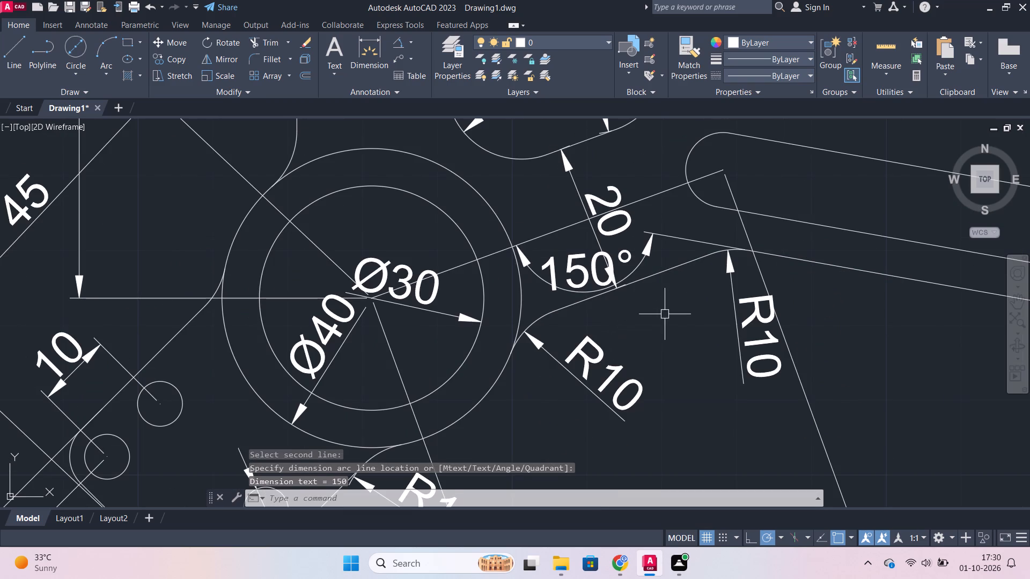
pyautogui.click(602, 213)
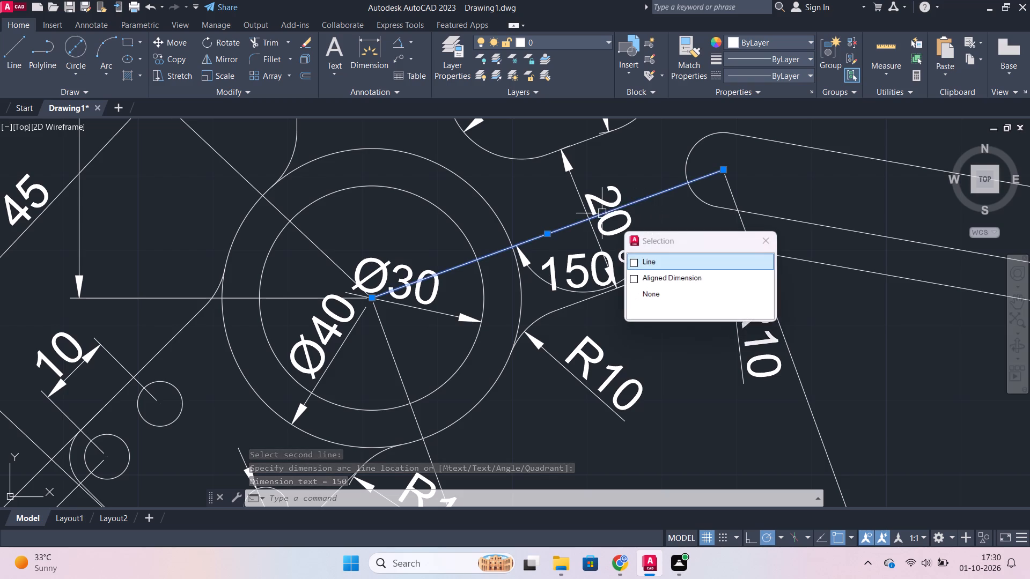
pyautogui.press('Escape')
pyautogui.click(570, 180)
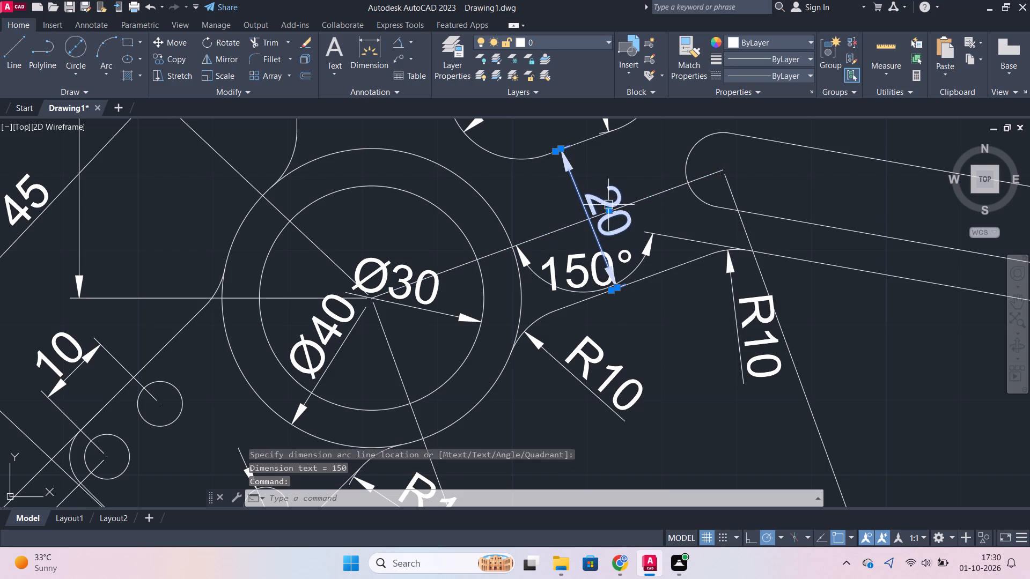
pyautogui.click(609, 209)
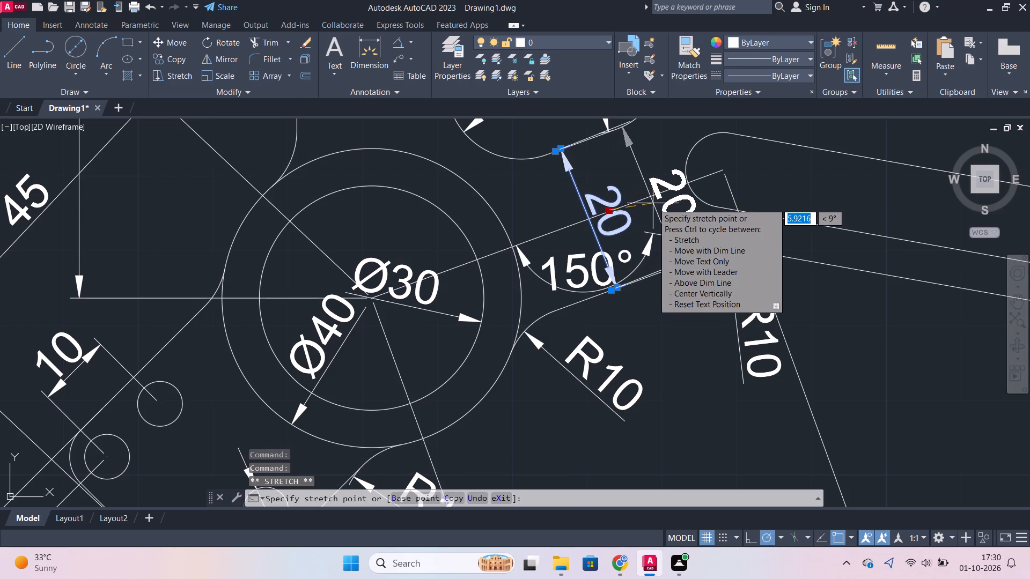
pyautogui.click(653, 203)
pyautogui.press('Escape')
# Load the ACAD_ISO02W100 dashed linetype into the drawing from the acadiso.lin file.
pyautogui.scroll(-2, 751, 245)
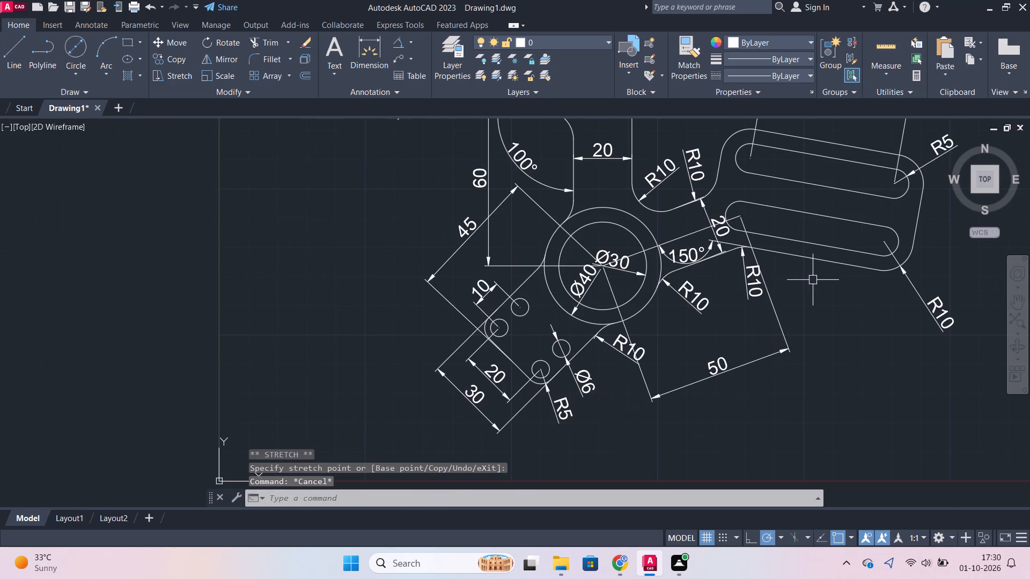
pyautogui.moveTo(307, 226); pyautogui.dragTo(225, 264, button='middle')
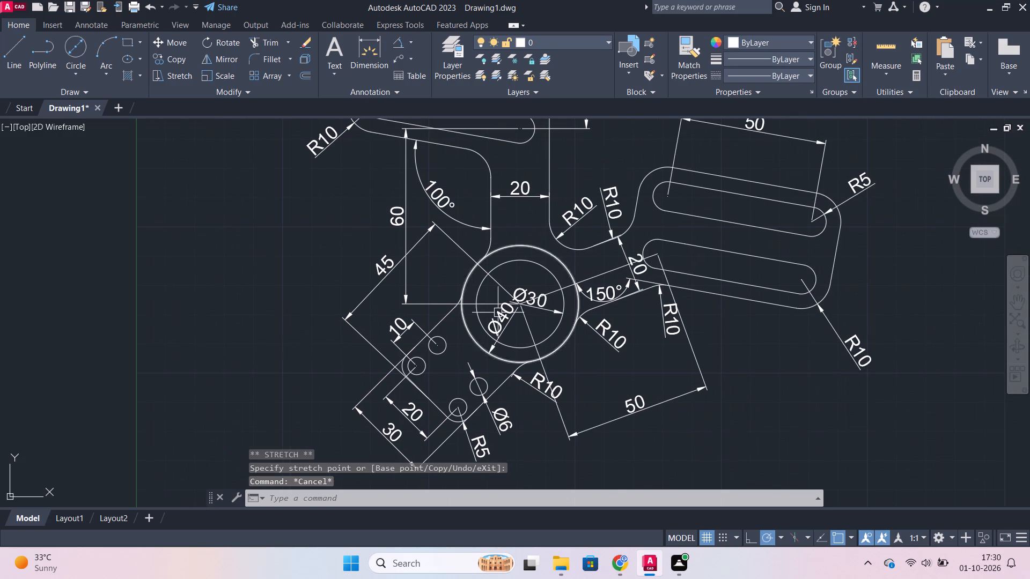
pyautogui.click(614, 274)
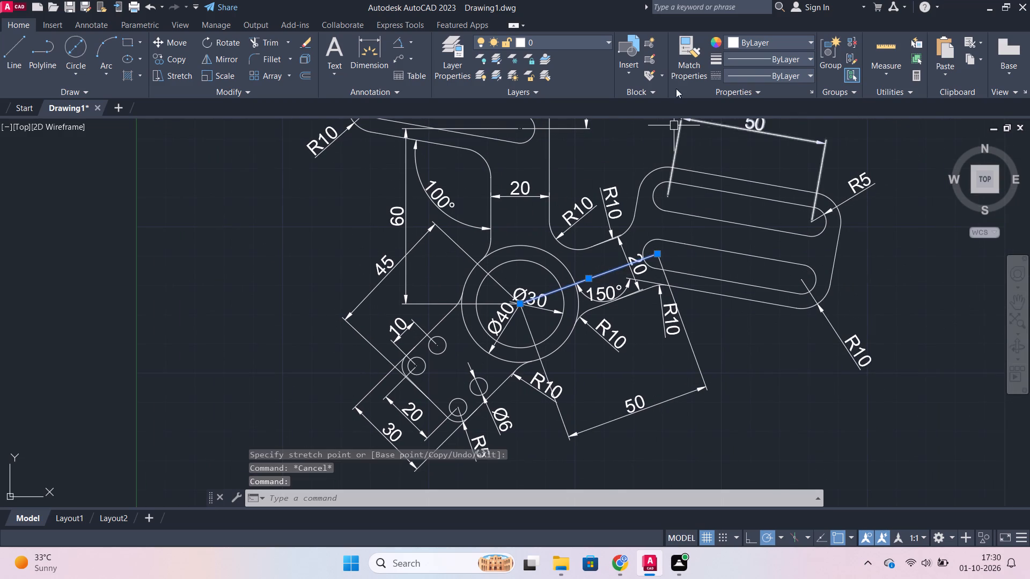
pyautogui.click(754, 73)
pyautogui.click(755, 135)
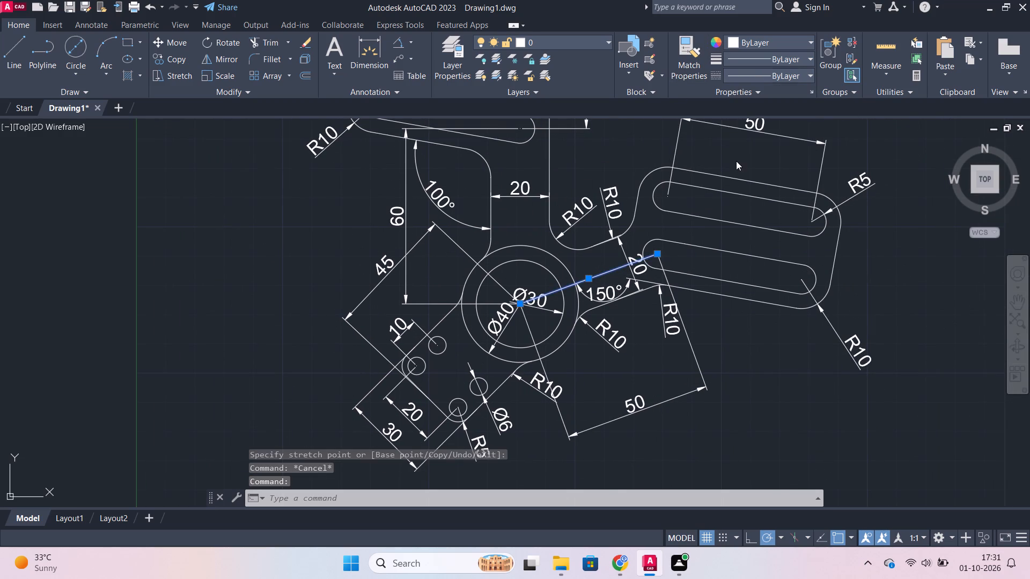
pyautogui.click(621, 164)
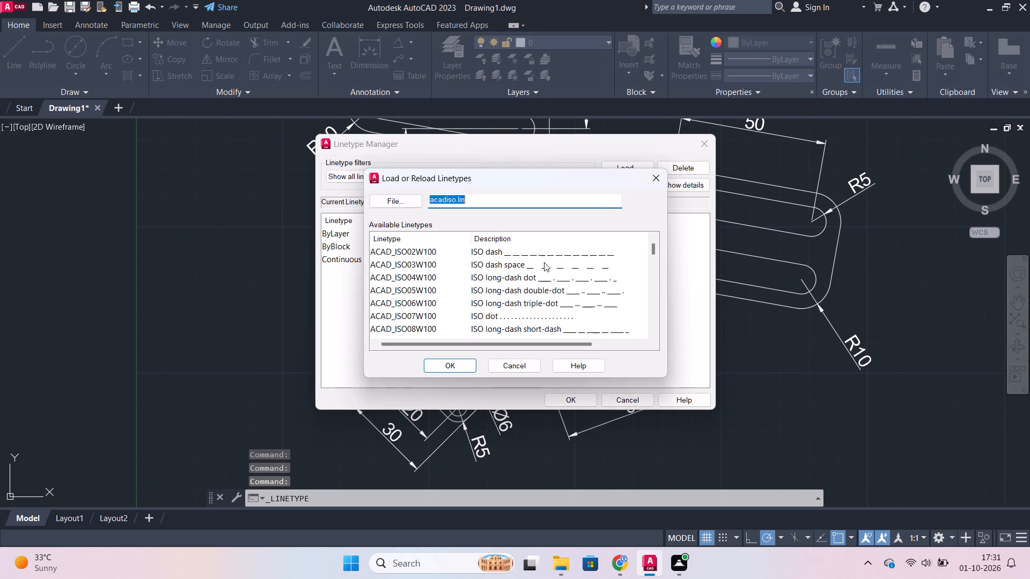
pyautogui.click(543, 249)
pyautogui.click(443, 369)
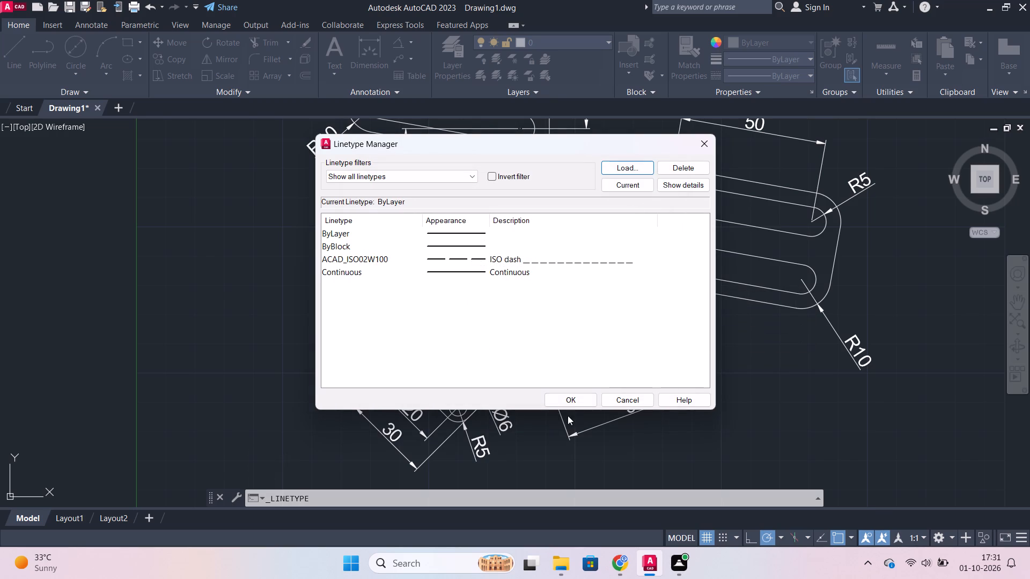
pyautogui.click(577, 399)
# Assign the ACAD_ISO02W100 linetype to the centre line running from the concentric circles to the right arm's lower slot.
pyautogui.click(614, 270)
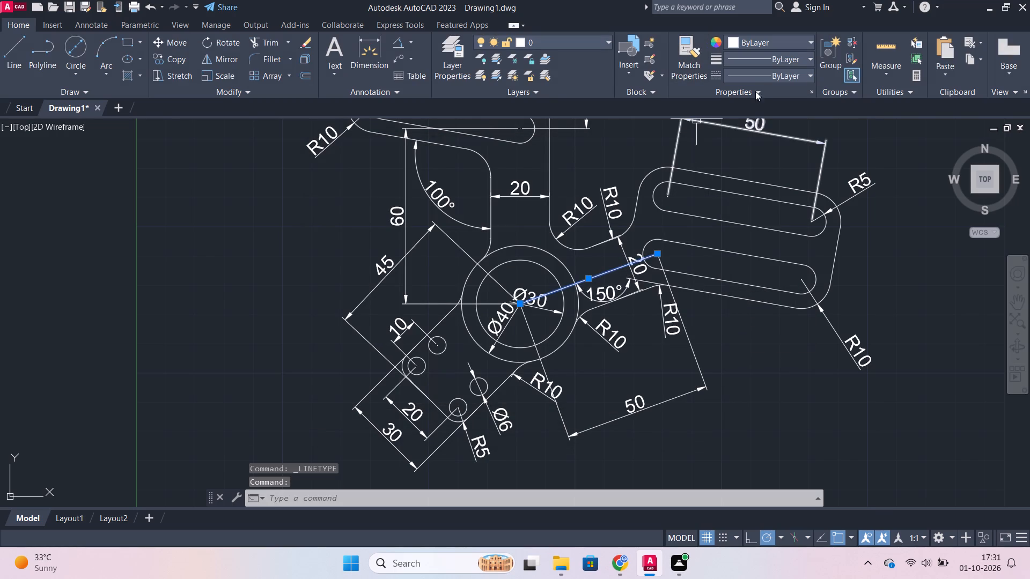
pyautogui.click(762, 81)
pyautogui.click(781, 121)
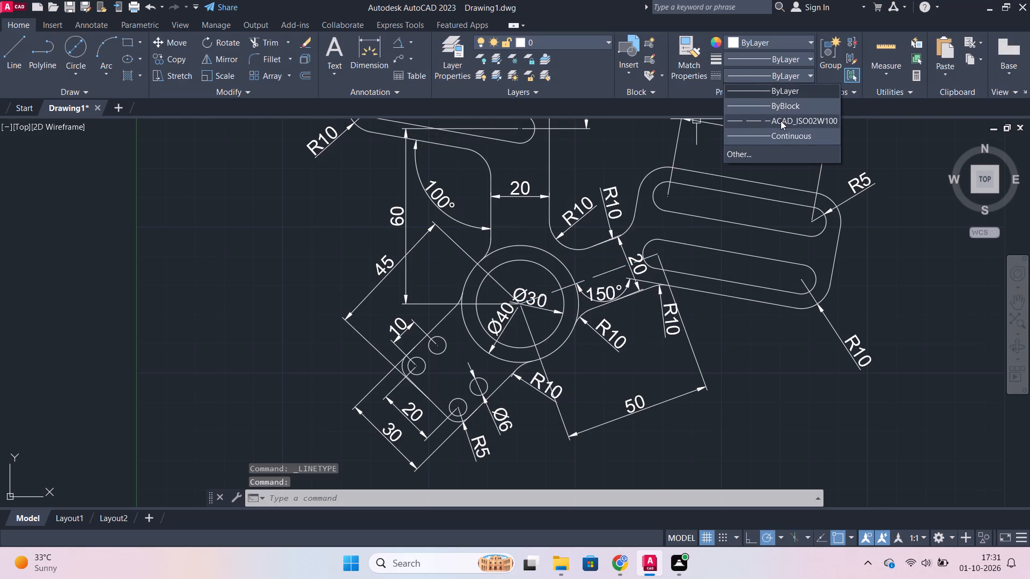
pyautogui.press('Escape')
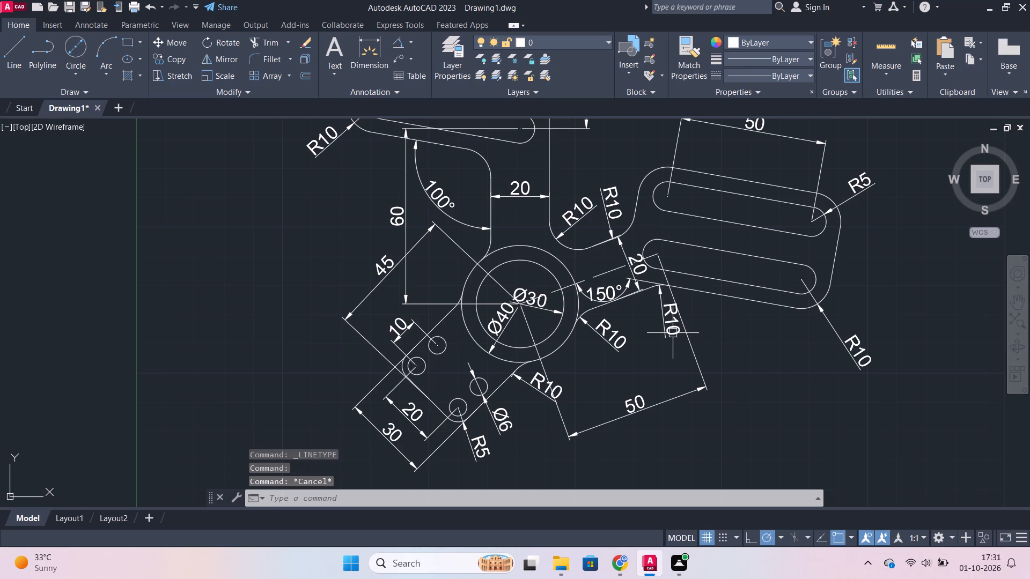
# Erase the vertical 60 dimension between the concentric circles' centre and the upper arm's lower slot.
pyautogui.scroll(-2, 742, 329)
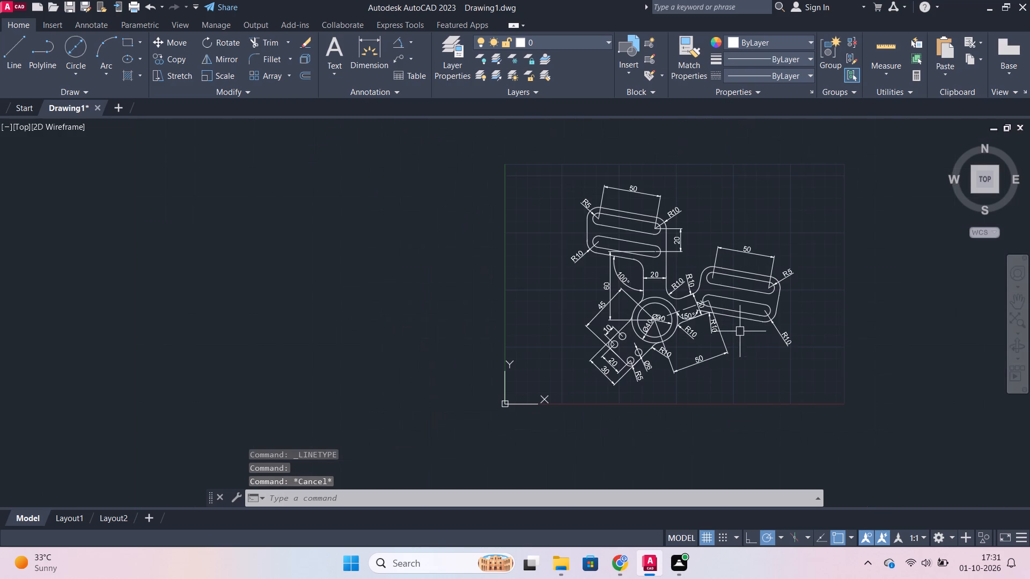
pyautogui.scroll(1, 859, 254)
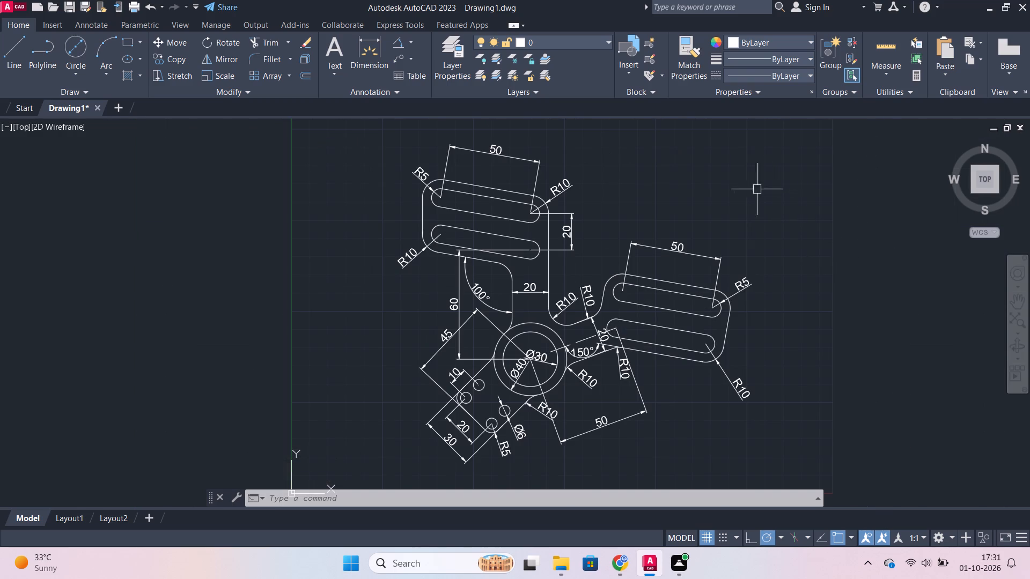
pyautogui.click(495, 358)
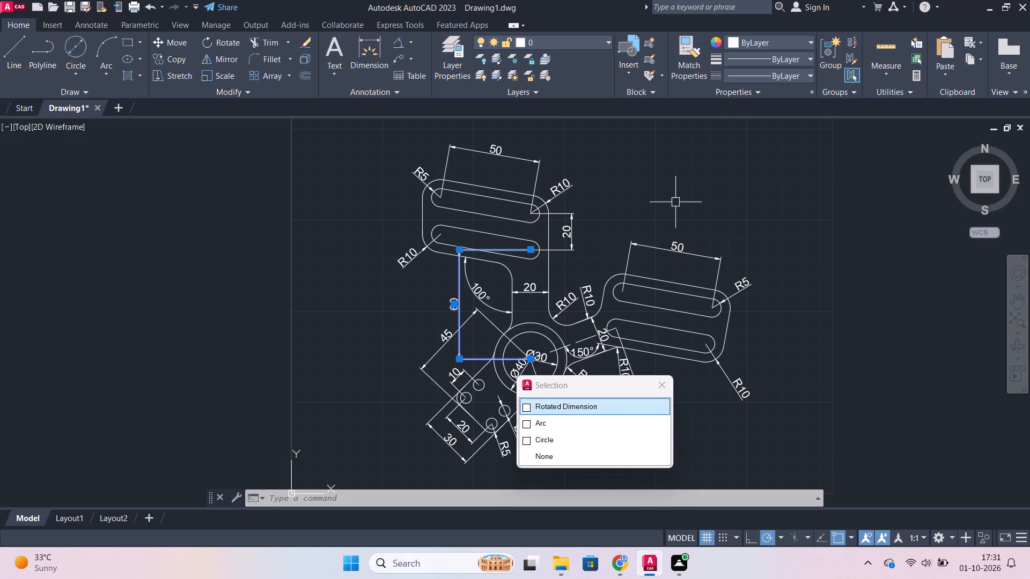
pyautogui.press('Escape')
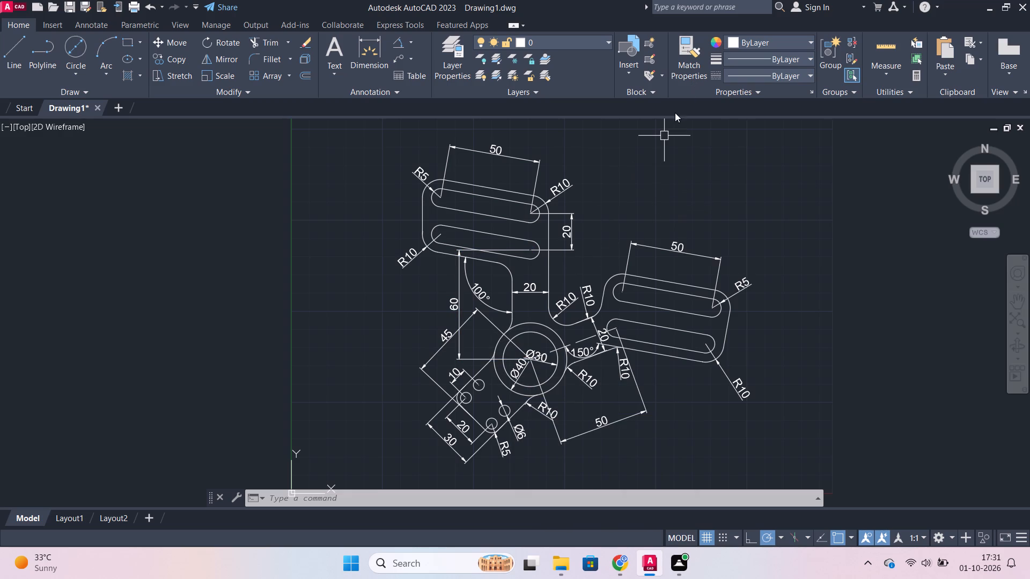
pyautogui.moveTo(670, 164); pyautogui.dragTo(672, 145, button='middle')
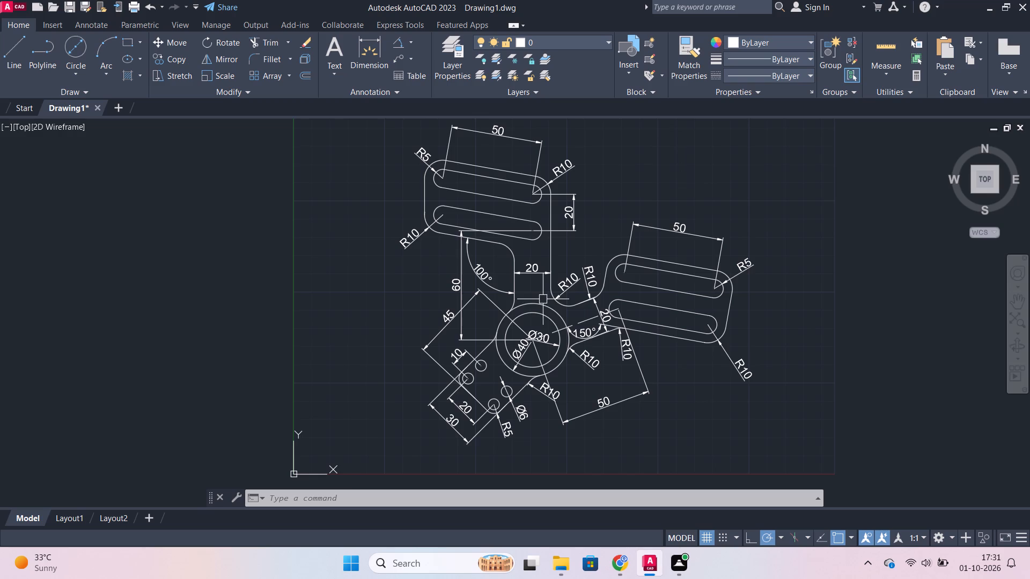
pyautogui.click(462, 276)
pyautogui.press('e')
pyautogui.press('Return')
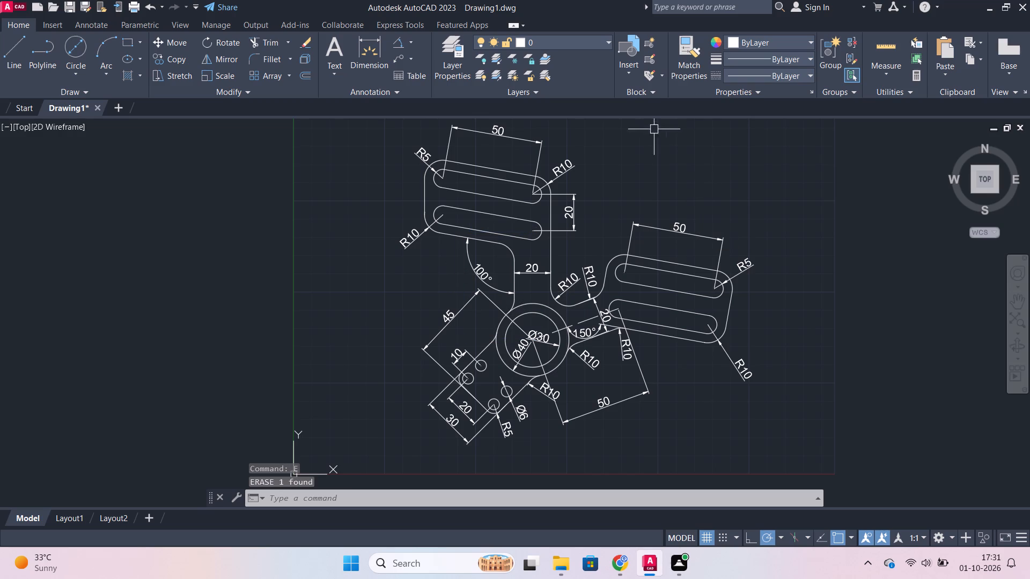
# Draw a horizontal line from the right arc centre of the upper arm's lower slot leftward past the slotted plate.
pyautogui.click(9, 45)
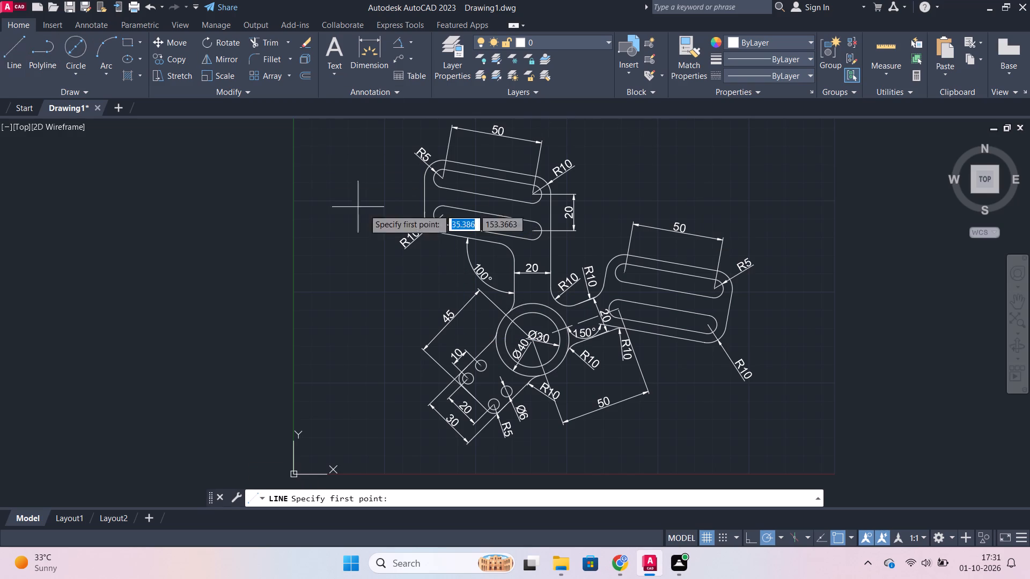
pyautogui.click(533, 232)
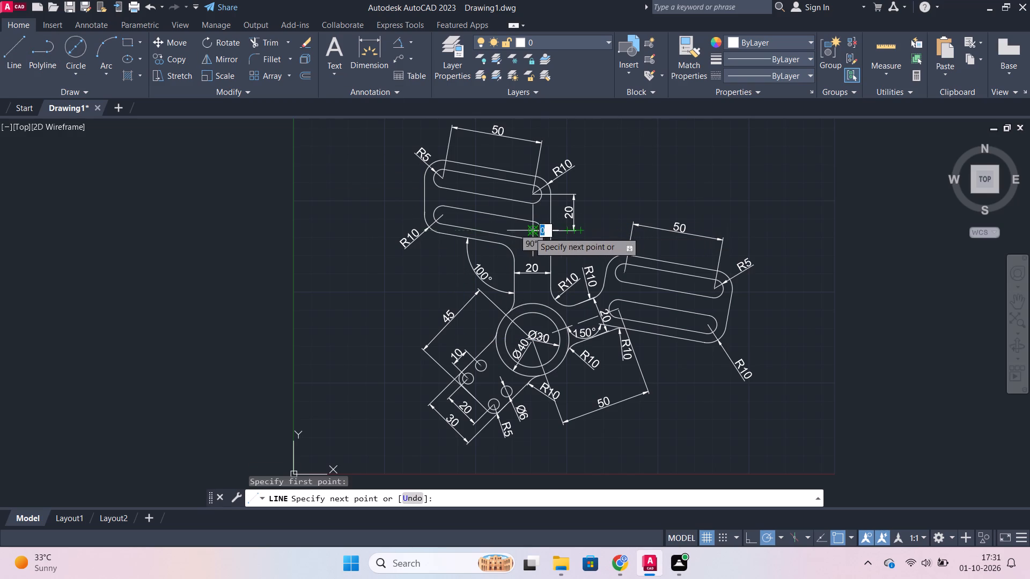
pyautogui.click(335, 231)
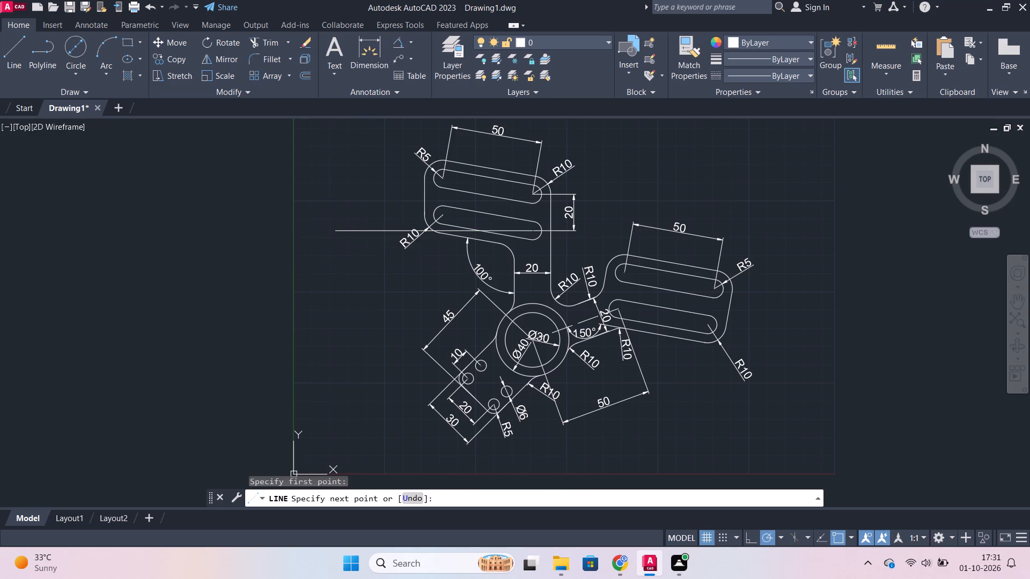
pyautogui.press('Escape')
# Draw a horizontal line about 103 mm long leftward from the concentric circles' centre.
pyautogui.press('space')
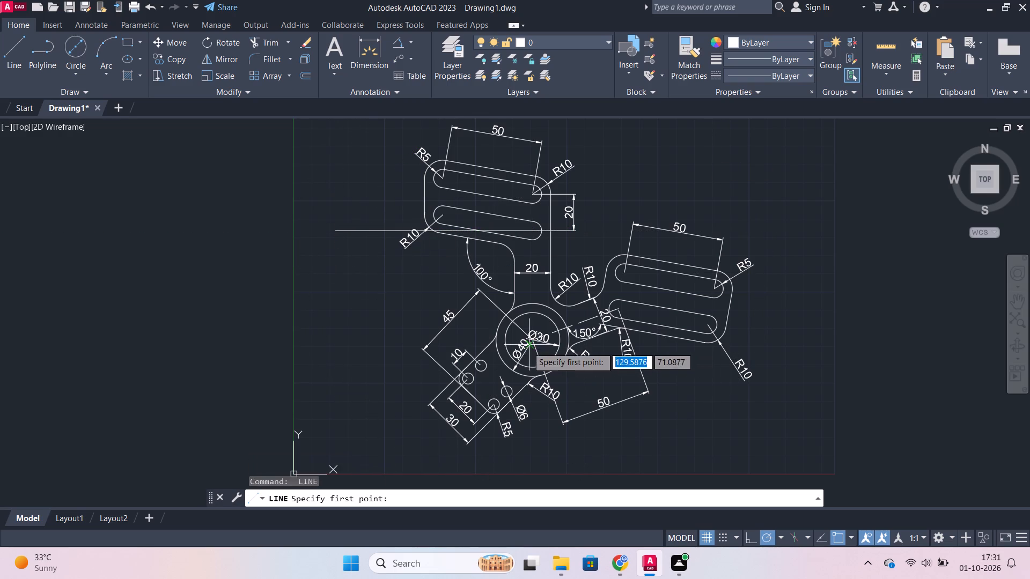
pyautogui.scroll(4, 525, 347)
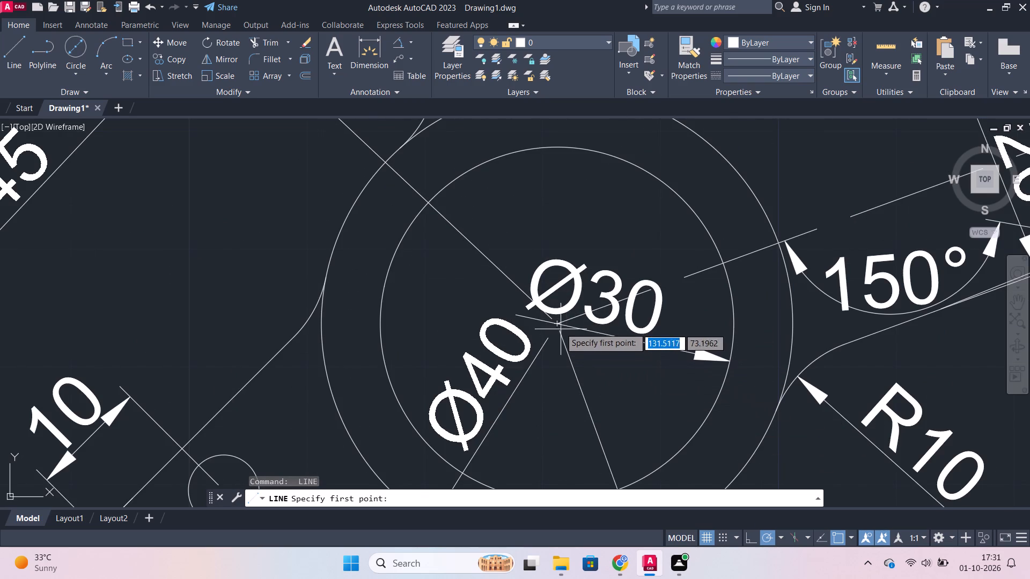
pyautogui.click(558, 323)
pyautogui.scroll(-4, 218, 254)
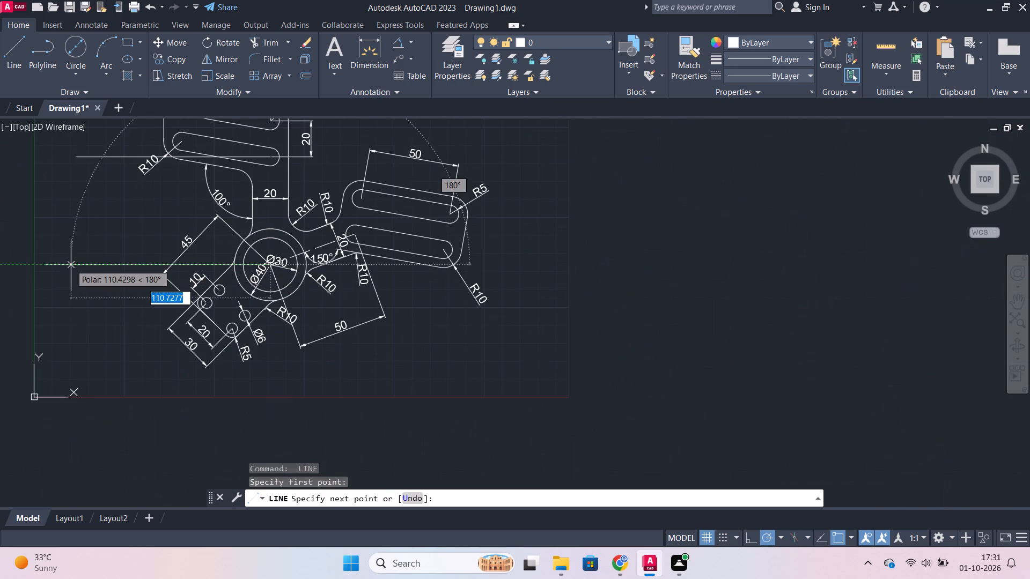
pyautogui.moveTo(135, 269); pyautogui.dragTo(204, 265, button='middle')
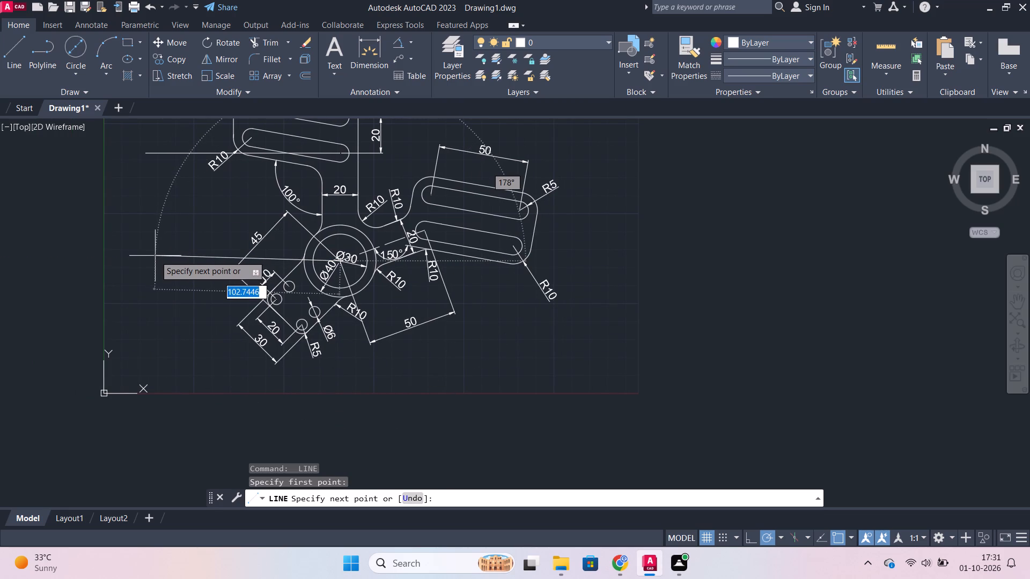
pyautogui.click(153, 261)
pyautogui.press('Escape')
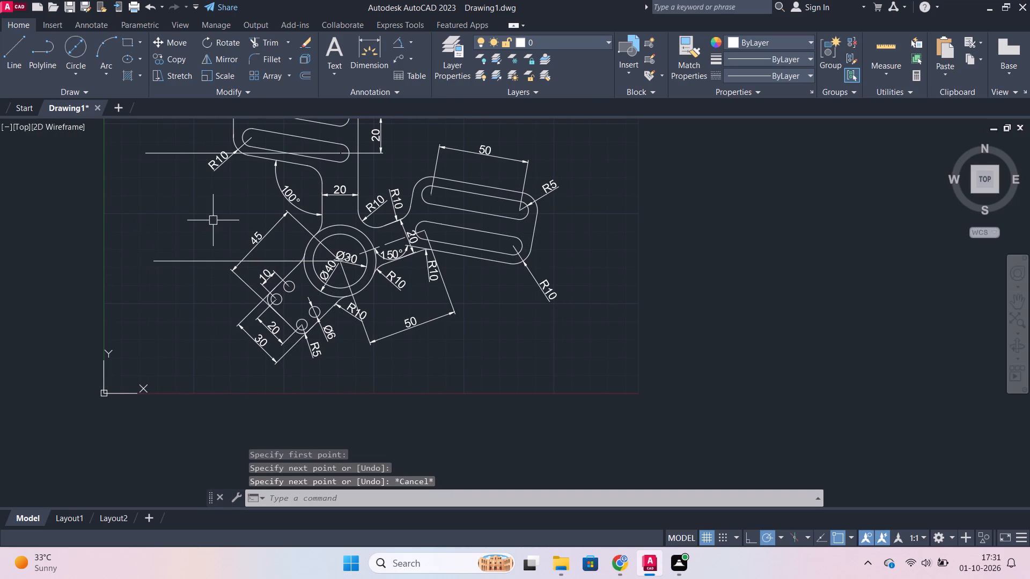
# Assign the ACAD_ISO02W100 linetype to both new horizontal reference lines.
pyautogui.click(182, 151)
pyautogui.click(203, 261)
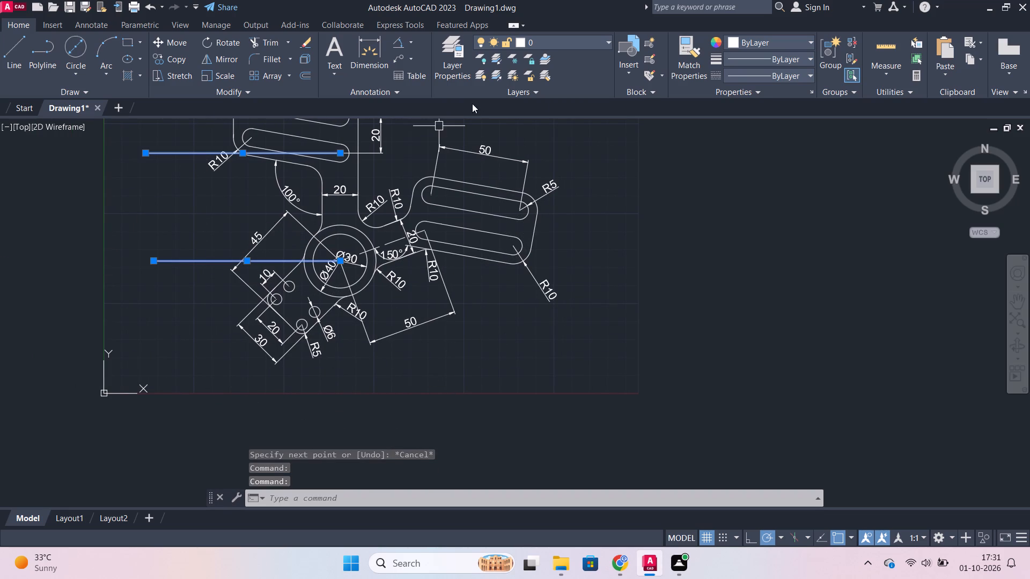
pyautogui.click(734, 73)
pyautogui.click(751, 117)
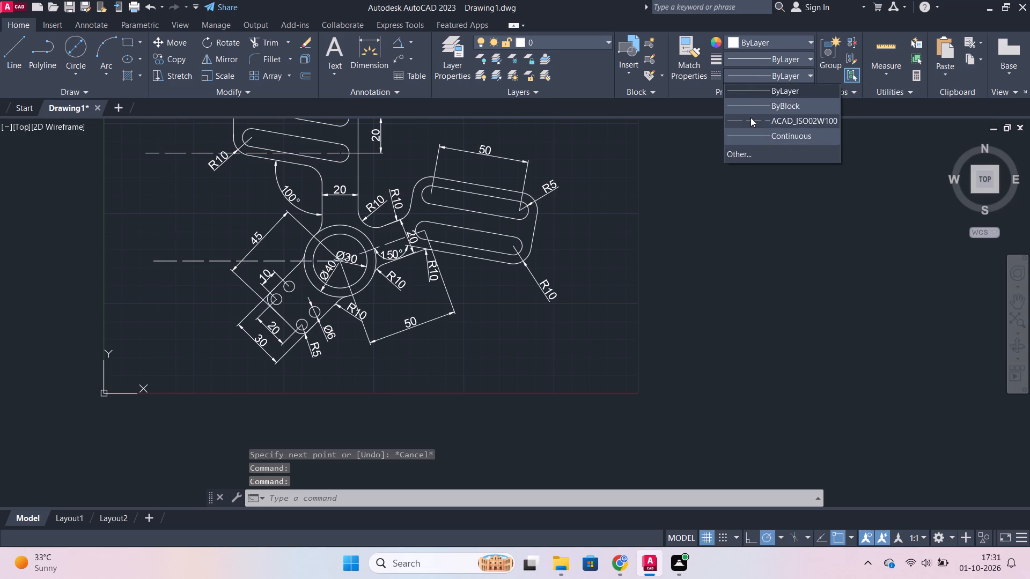
pyautogui.press('Escape')
# Add a vertical linear dimension between the two dashed horizontal lines, placed near their left ends.
pyautogui.click(410, 46)
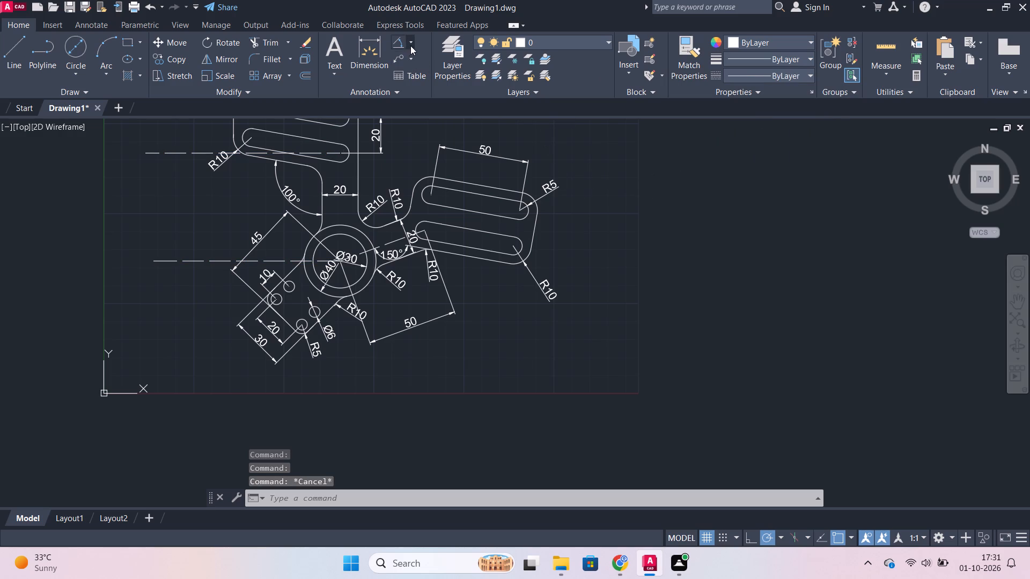
pyautogui.click(437, 66)
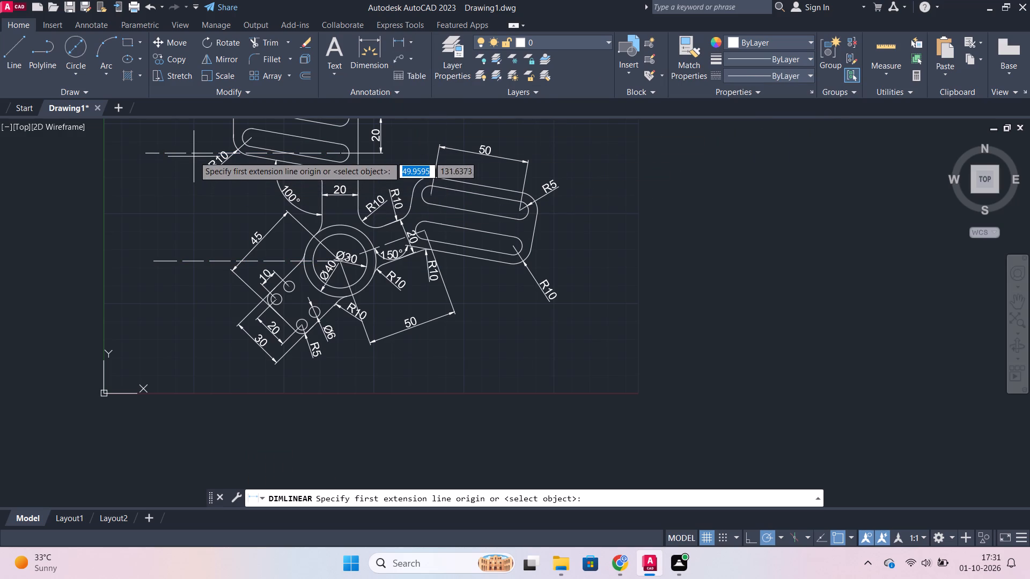
pyautogui.click(195, 154)
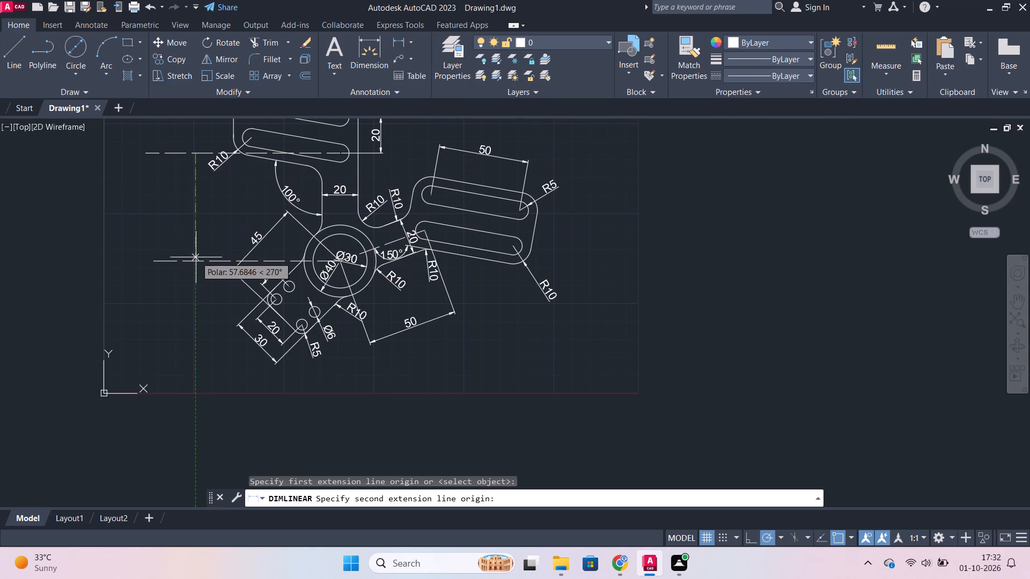
pyautogui.click(196, 258)
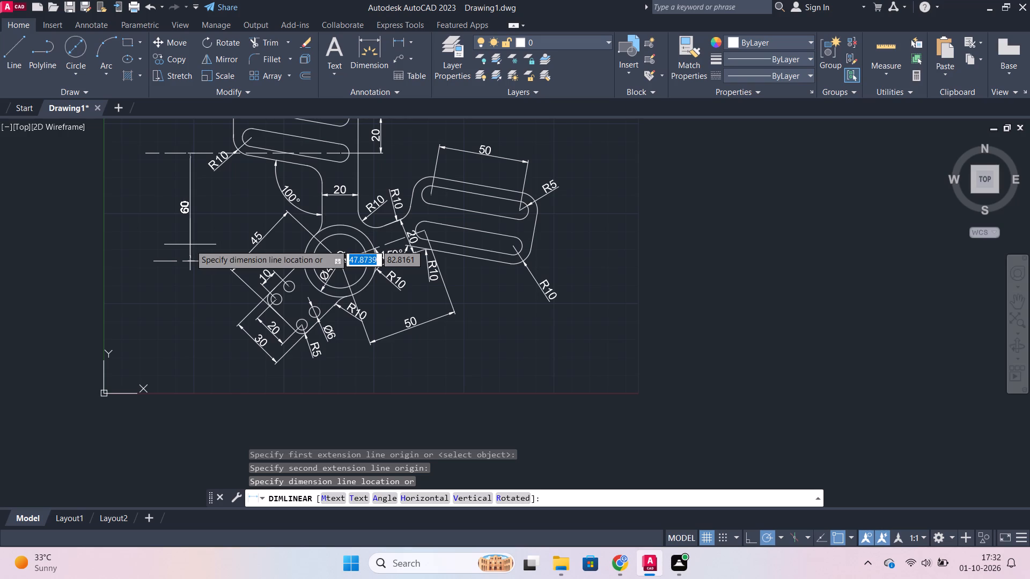
pyautogui.click(190, 244)
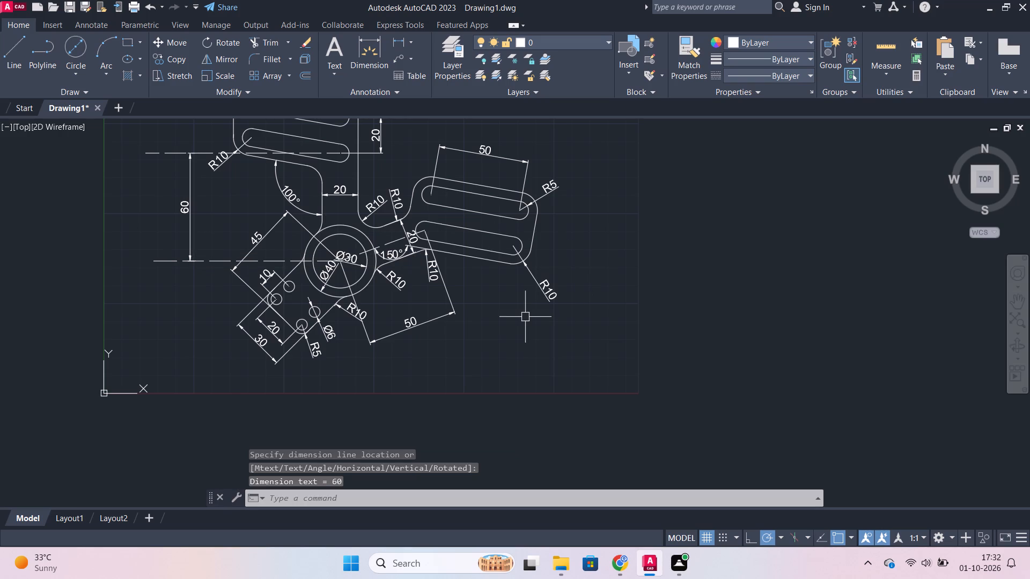
# Reposition the new vertical dimension closer to the part, roughly in line with the upper plate's left edge.
pyautogui.moveTo(246, 213); pyautogui.dragTo(318, 261, button='middle')
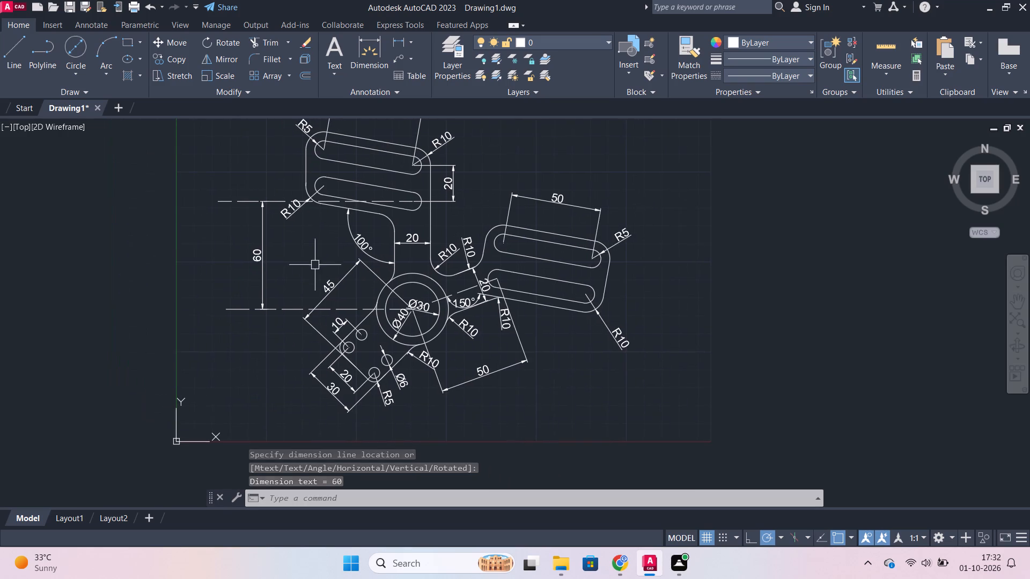
pyautogui.click(257, 258)
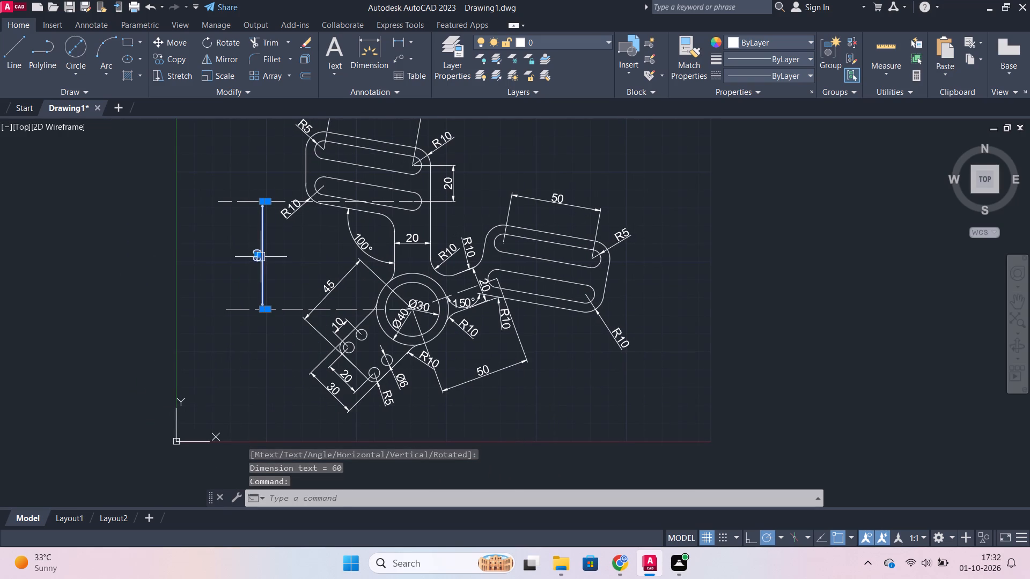
pyautogui.click(257, 255)
pyautogui.click(306, 255)
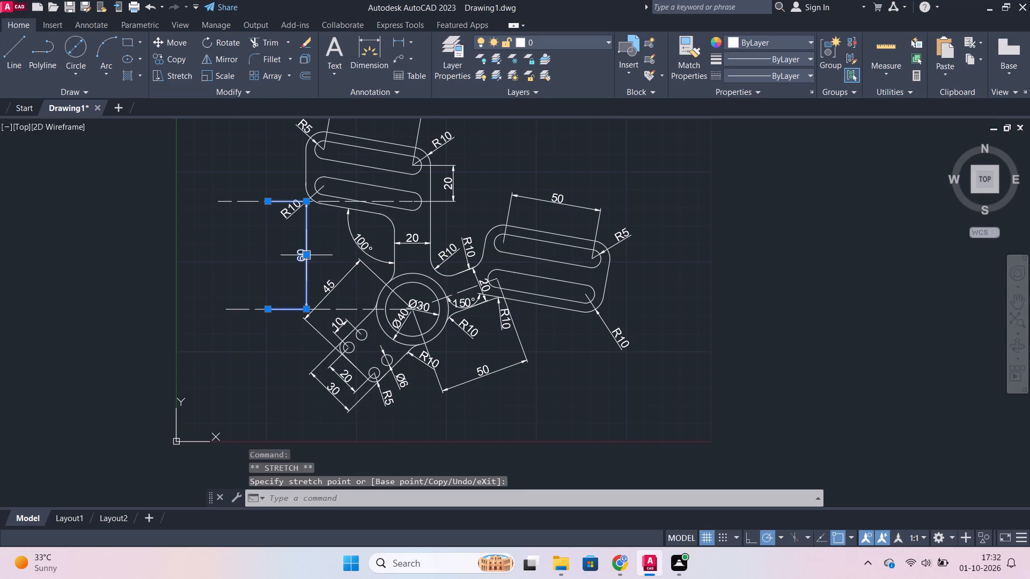
pyautogui.press('Escape')
# Move the R10 dimension text of the upper plate's lower-left corner farther outward, away from the dashed reference line.
pyautogui.click(292, 209)
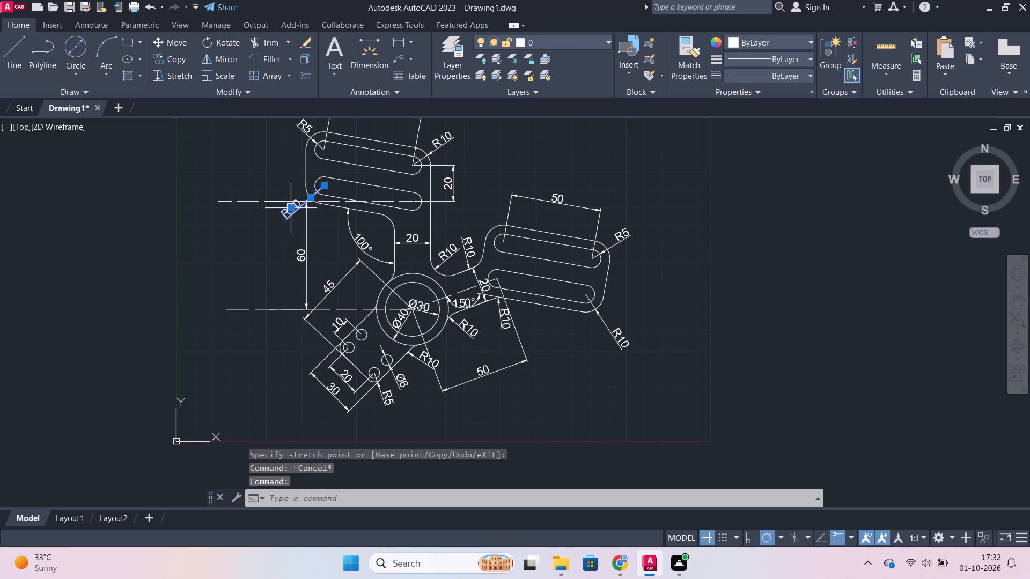
pyautogui.click(289, 211)
pyautogui.click(274, 225)
pyautogui.press('Escape')
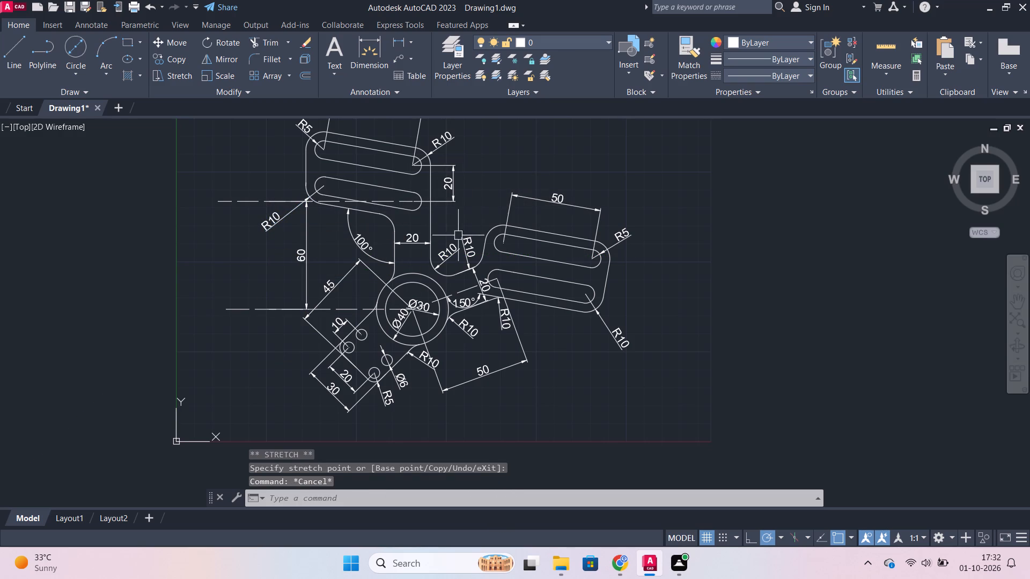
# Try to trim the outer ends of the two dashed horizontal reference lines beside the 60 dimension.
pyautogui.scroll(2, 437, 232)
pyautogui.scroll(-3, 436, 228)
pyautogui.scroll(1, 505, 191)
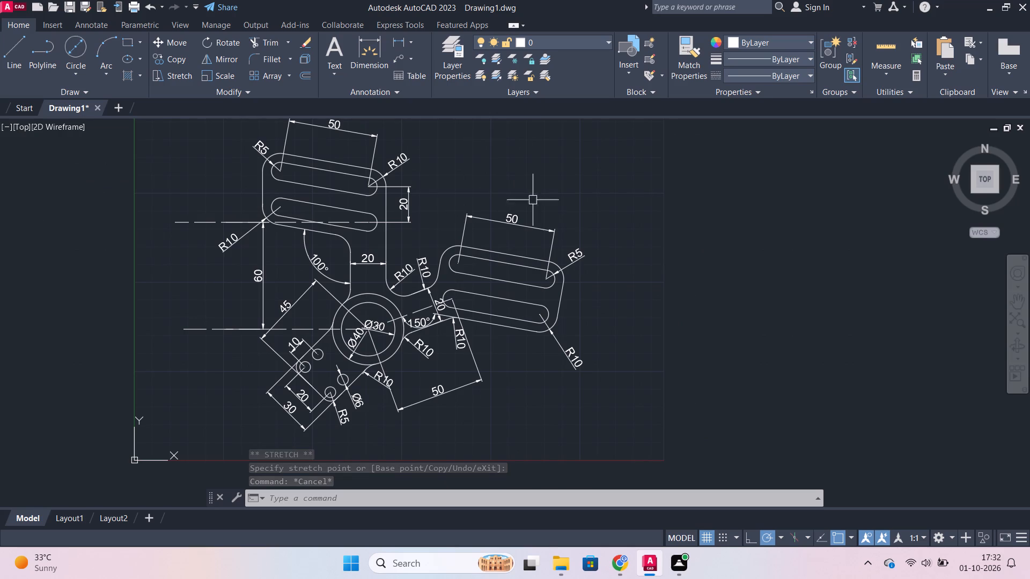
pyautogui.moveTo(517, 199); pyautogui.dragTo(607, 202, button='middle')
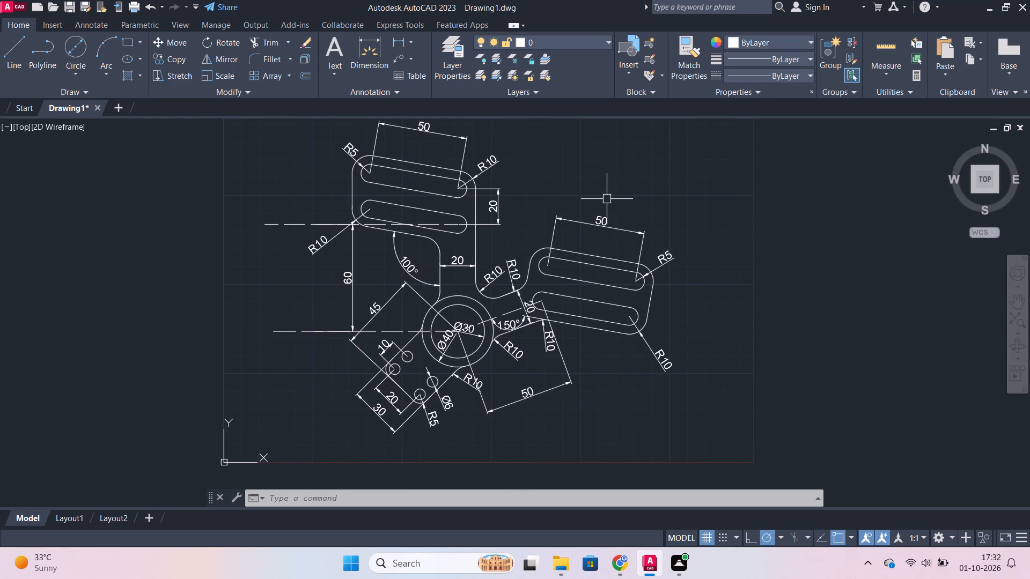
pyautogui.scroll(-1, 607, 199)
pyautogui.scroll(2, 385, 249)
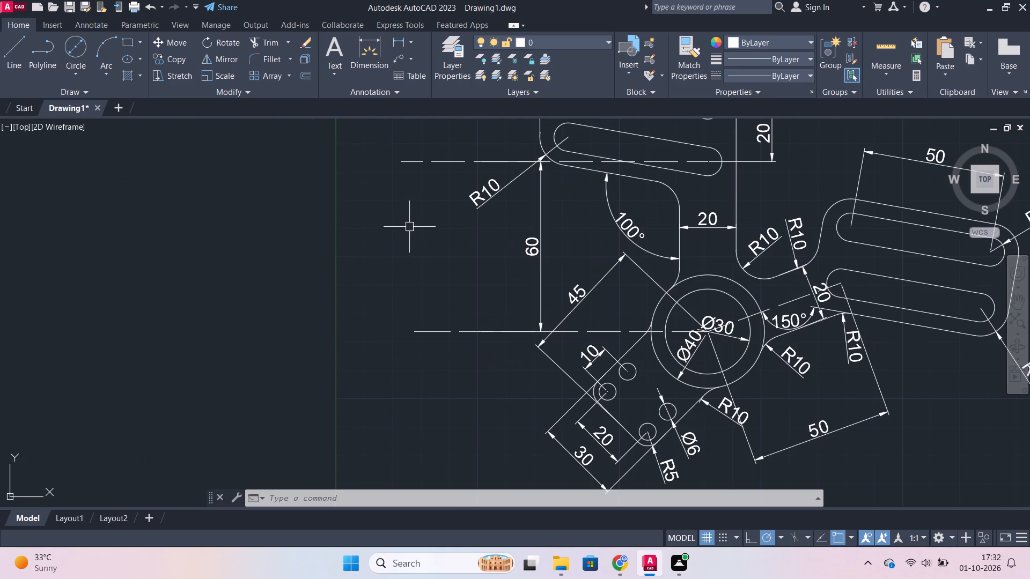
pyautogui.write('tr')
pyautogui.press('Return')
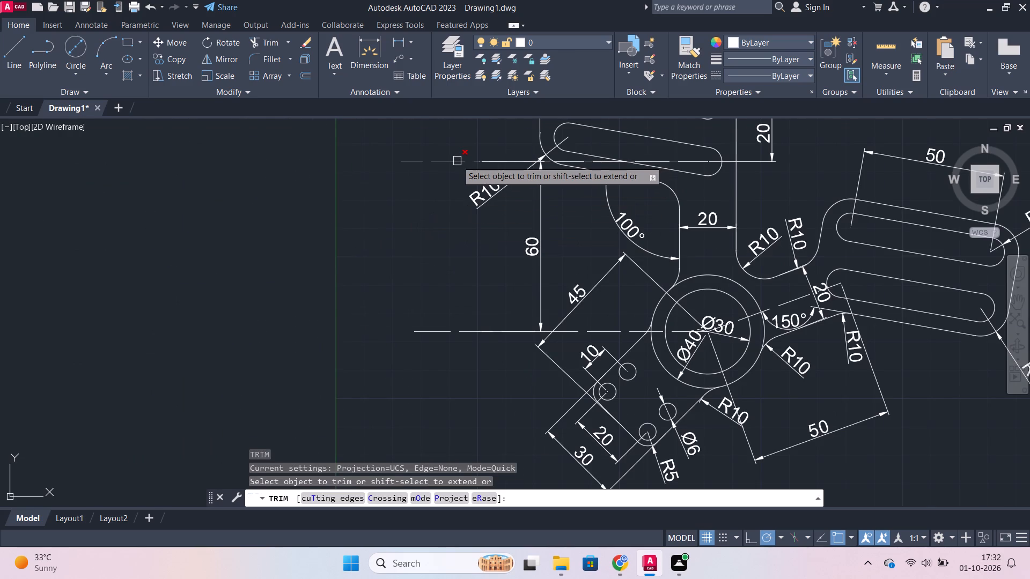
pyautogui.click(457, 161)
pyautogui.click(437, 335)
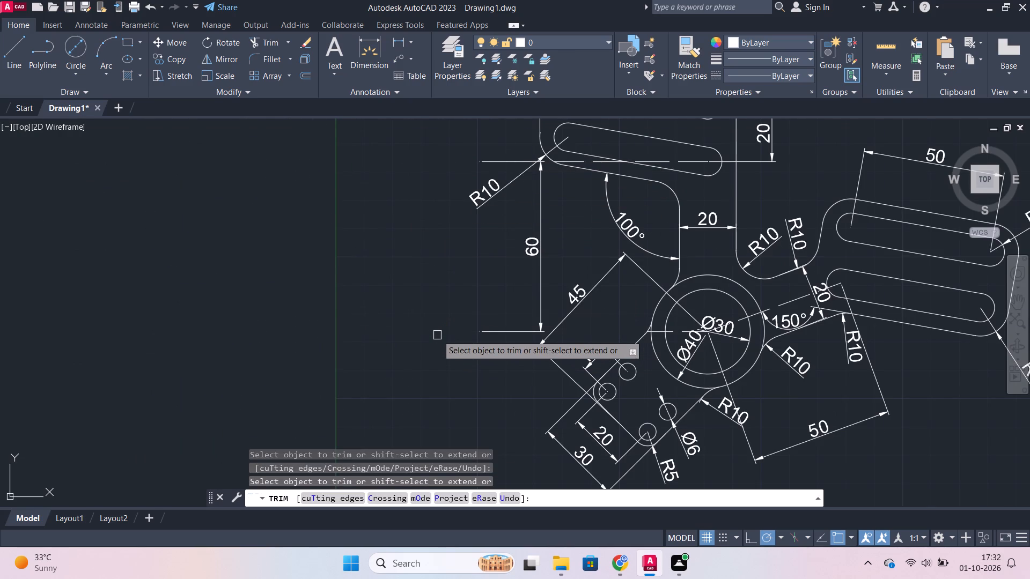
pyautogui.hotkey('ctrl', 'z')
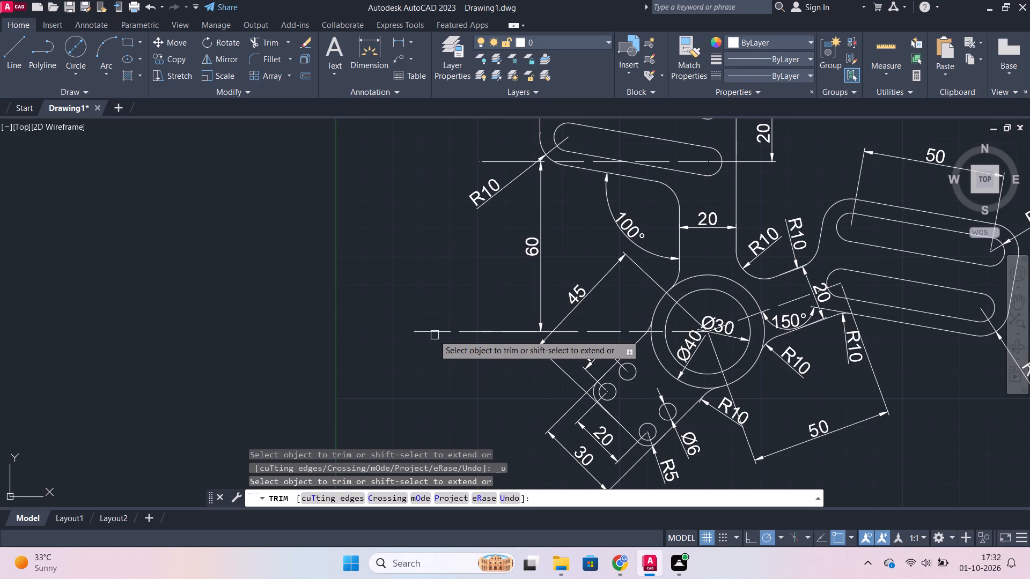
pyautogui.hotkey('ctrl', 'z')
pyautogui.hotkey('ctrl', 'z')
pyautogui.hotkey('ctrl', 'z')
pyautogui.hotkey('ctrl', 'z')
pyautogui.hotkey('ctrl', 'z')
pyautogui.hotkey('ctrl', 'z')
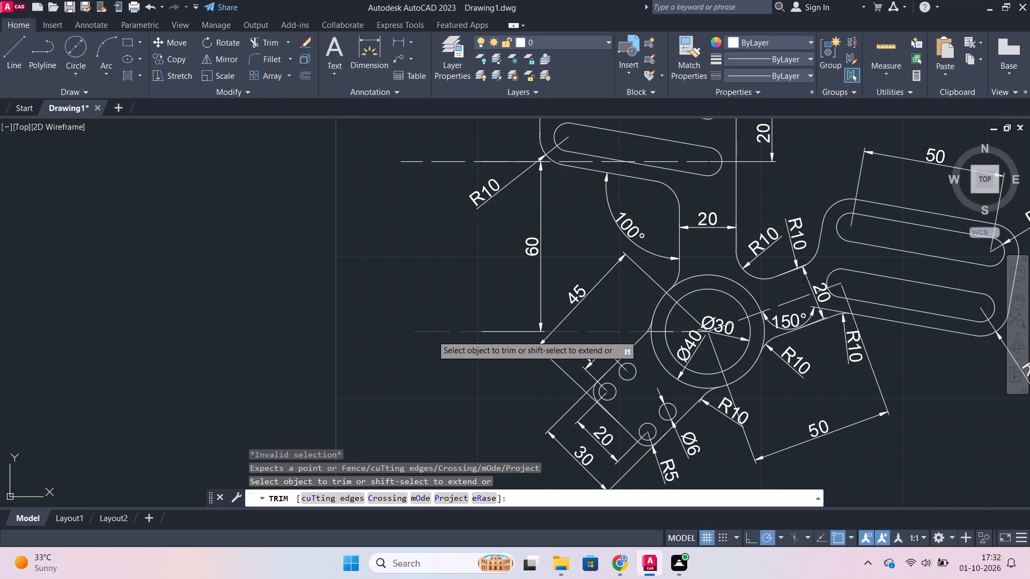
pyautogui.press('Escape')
# Undo the recent edits back through both horizontal reference lines, their vertical dimension and the erasure of the original 60 dimension.
pyautogui.hotkey('ctrl', 'z')
pyautogui.hotkey('ctrl', 'z')
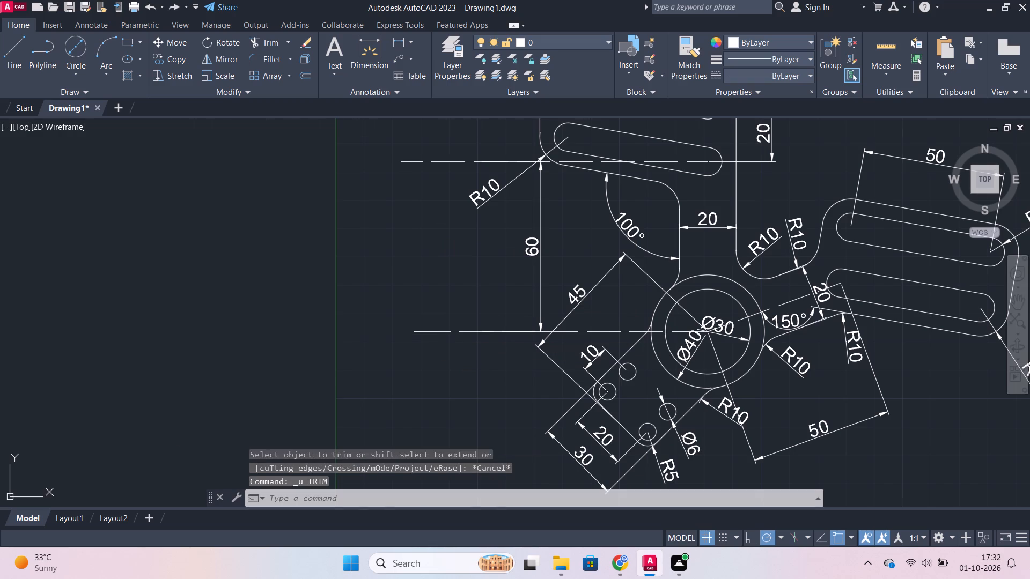
pyautogui.hotkey('ctrl', 'z')
pyautogui.hotkey('ctrl', 'z')
pyautogui.hotkey('ctrl', 'z')
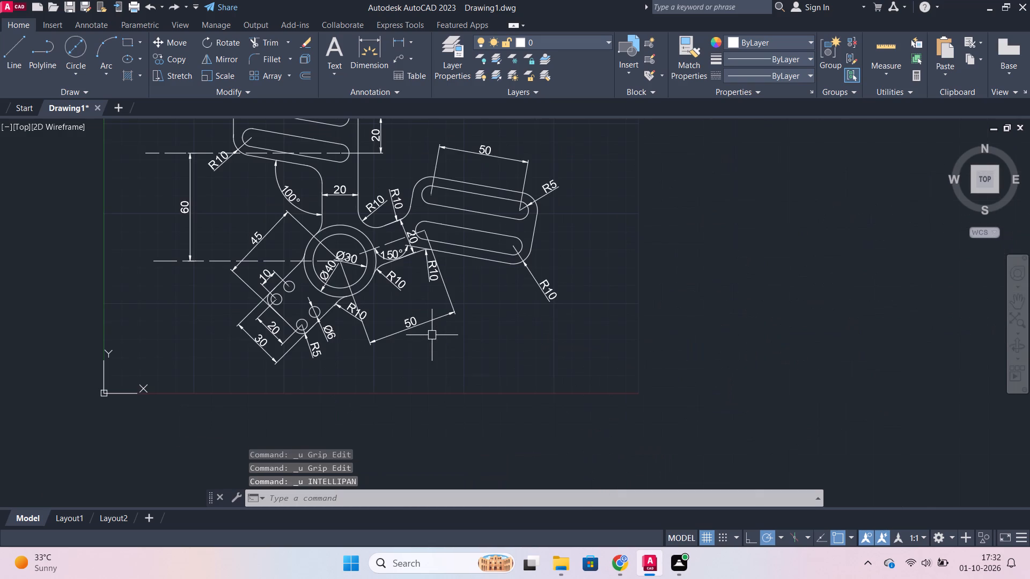
pyautogui.hotkey('ctrl', 'z')
pyautogui.hotkey('ctrl', 'z')
pyautogui.hotkey('ctrl', 'z')
pyautogui.hotkey('ctrl', 'z')
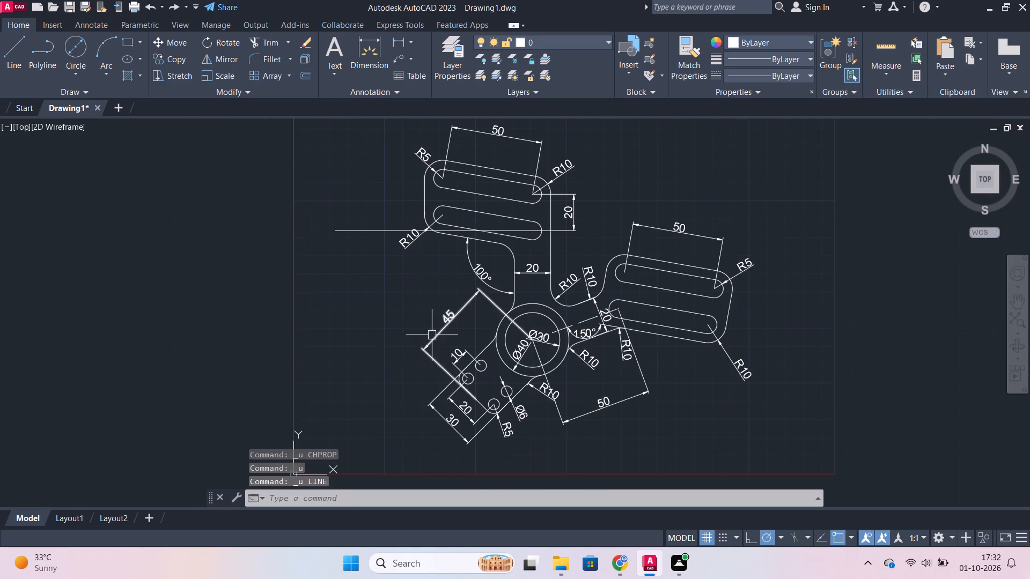
pyautogui.hotkey('ctrl', 'z')
pyautogui.hotkey('ctrl', 'z')
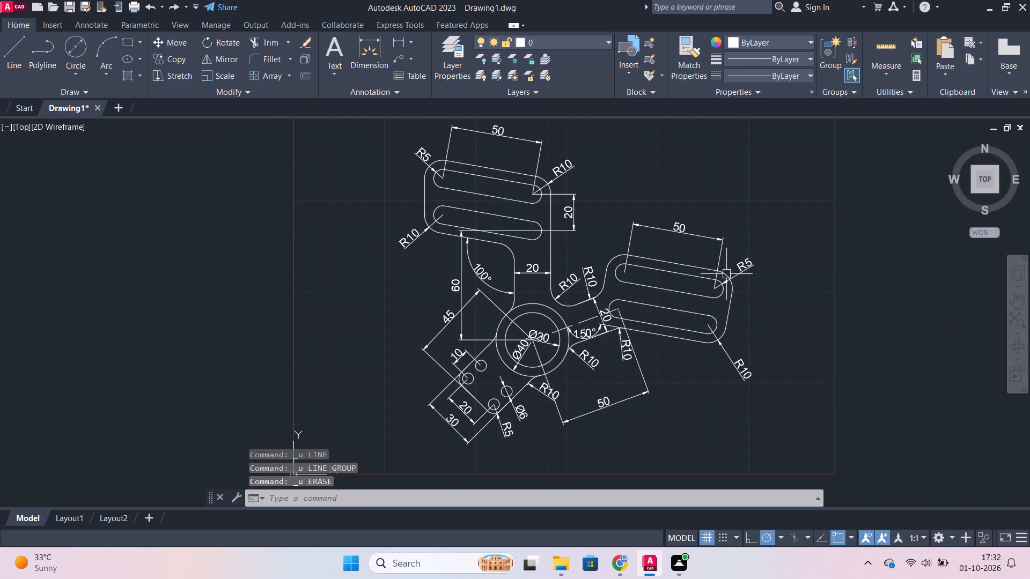
# Save the drawing on the Desktop inside a new folder named vamsi.
pyautogui.moveTo(741, 186); pyautogui.dragTo(632, 159, button='middle')
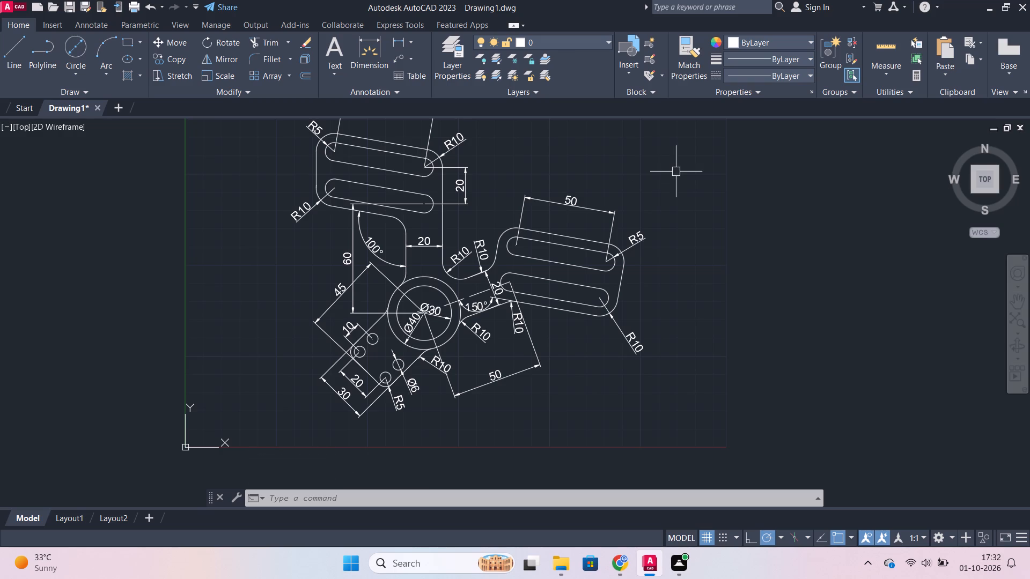
pyautogui.scroll(-1, 710, 186)
pyautogui.moveTo(616, 152); pyautogui.dragTo(634, 172, button='middle')
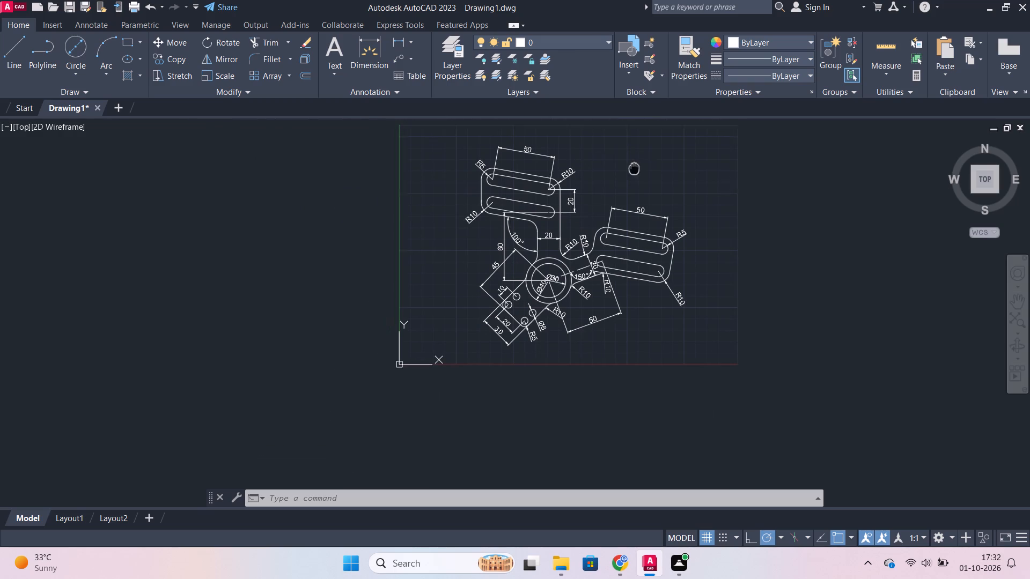
pyautogui.moveTo(634, 172); pyautogui.dragTo(635, 189, button='middle')
pyautogui.scroll(1, 634, 195)
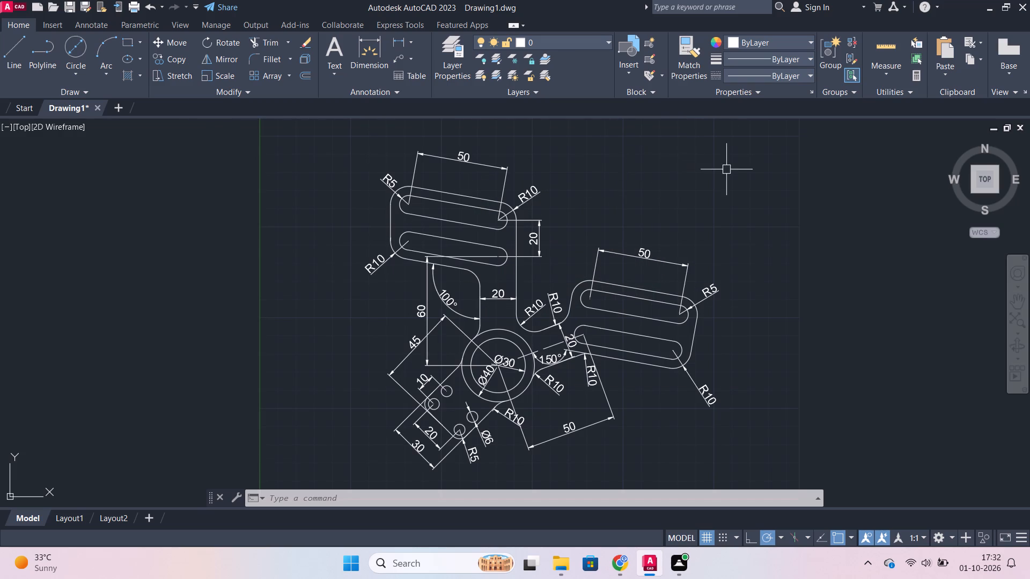
pyautogui.press('Escape')
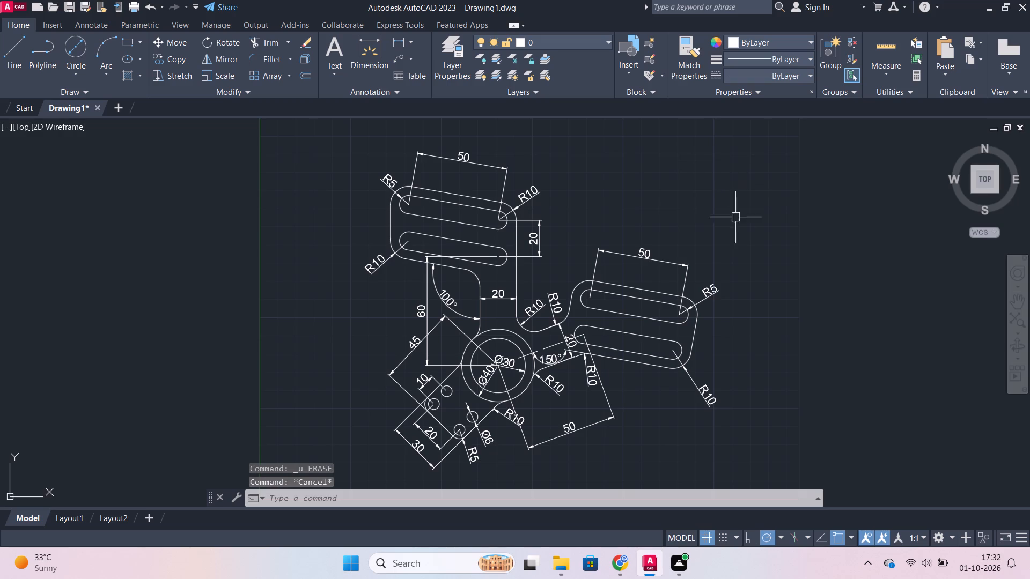
pyautogui.moveTo(694, 203); pyautogui.dragTo(689, 180, button='middle')
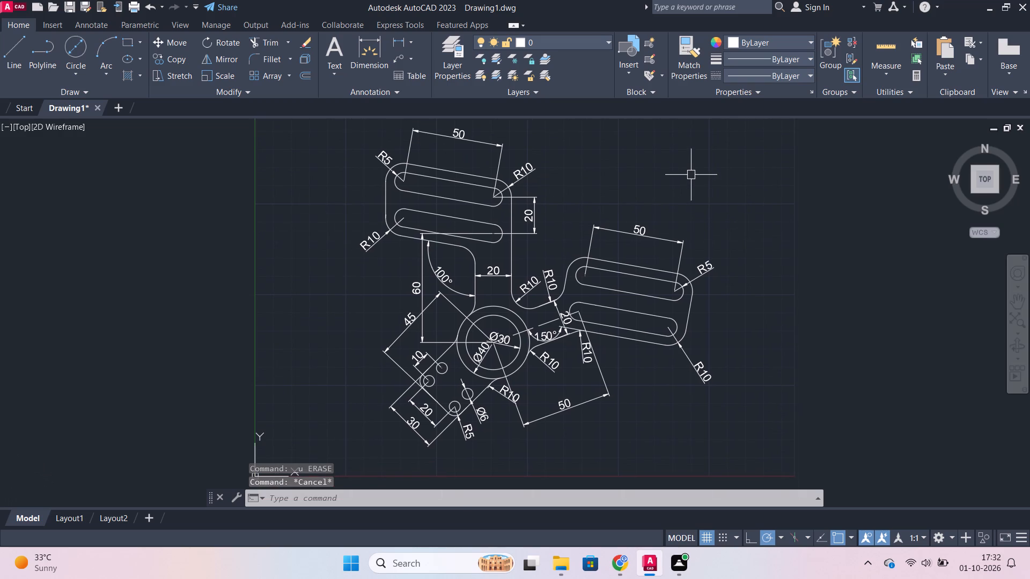
pyautogui.hotkey('ctrl', 's')
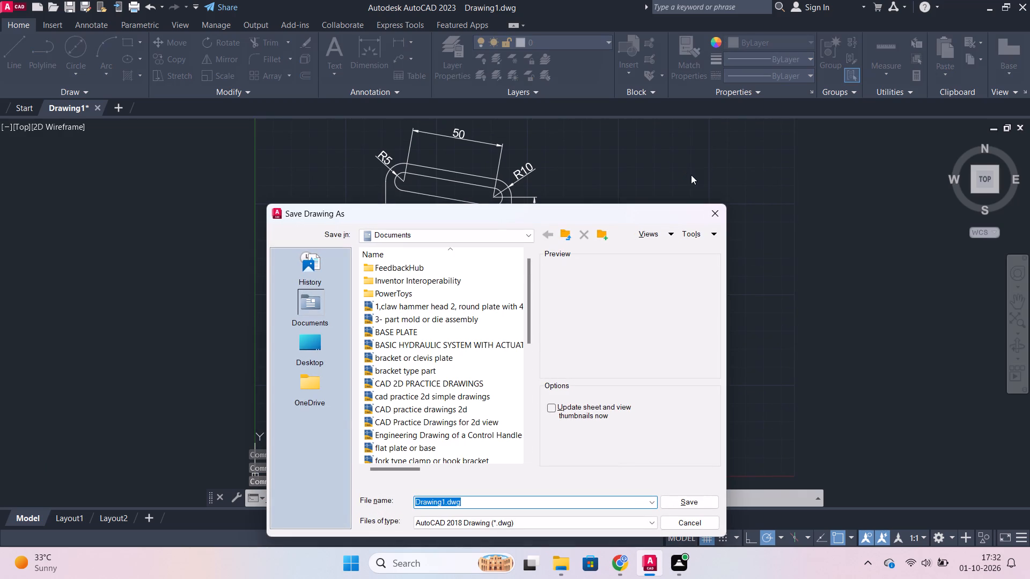
pyautogui.click(311, 347)
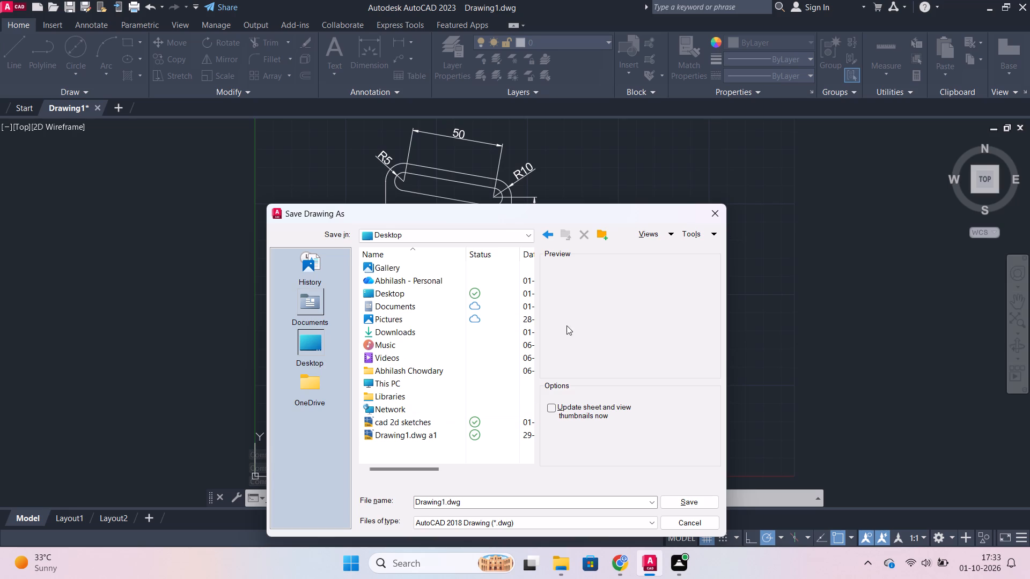
pyautogui.click(606, 233)
pyautogui.write('vamsi')
pyautogui.press('Return')
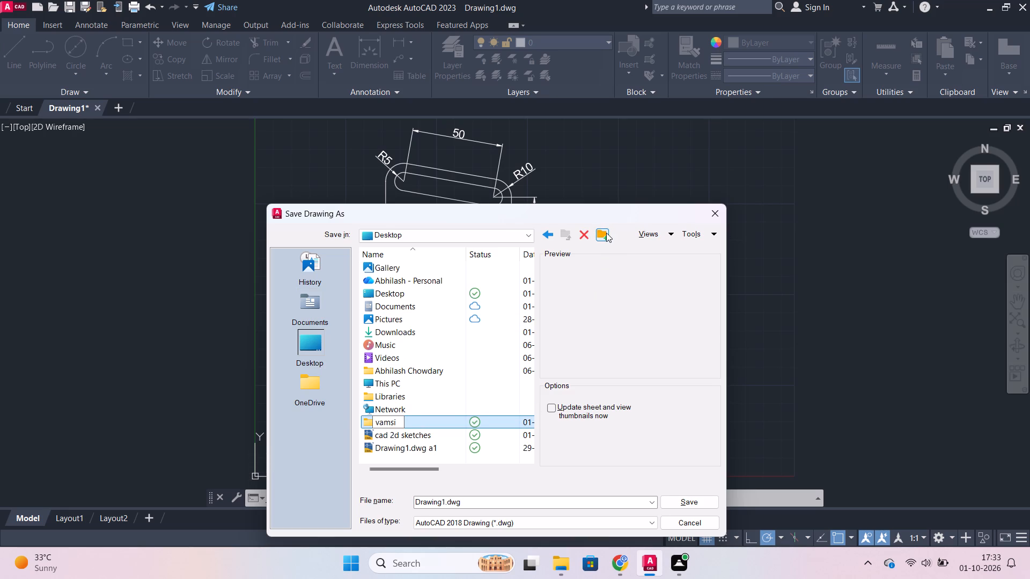
pyautogui.doubleClick(402, 417)
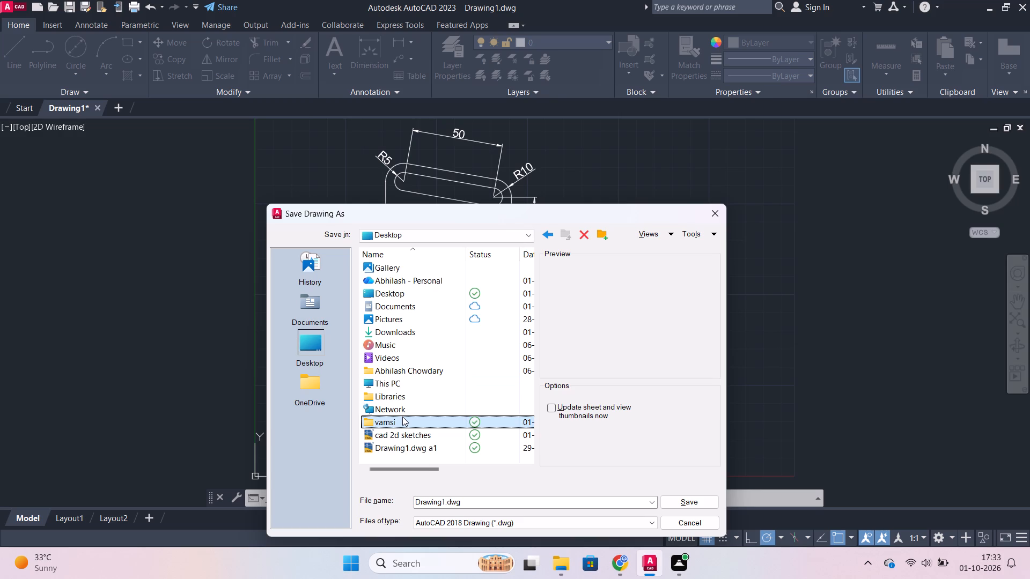
pyautogui.click(501, 501)
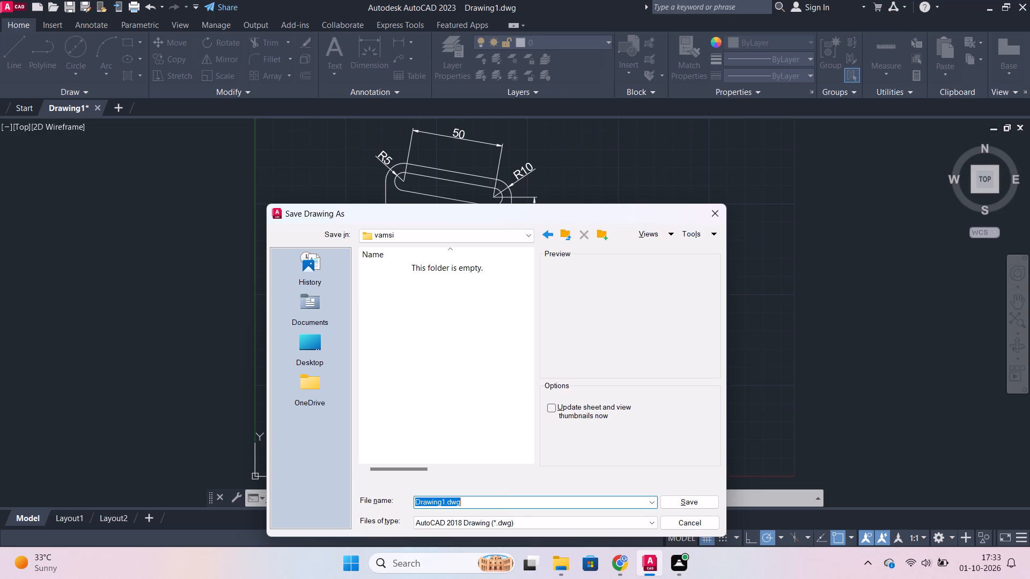
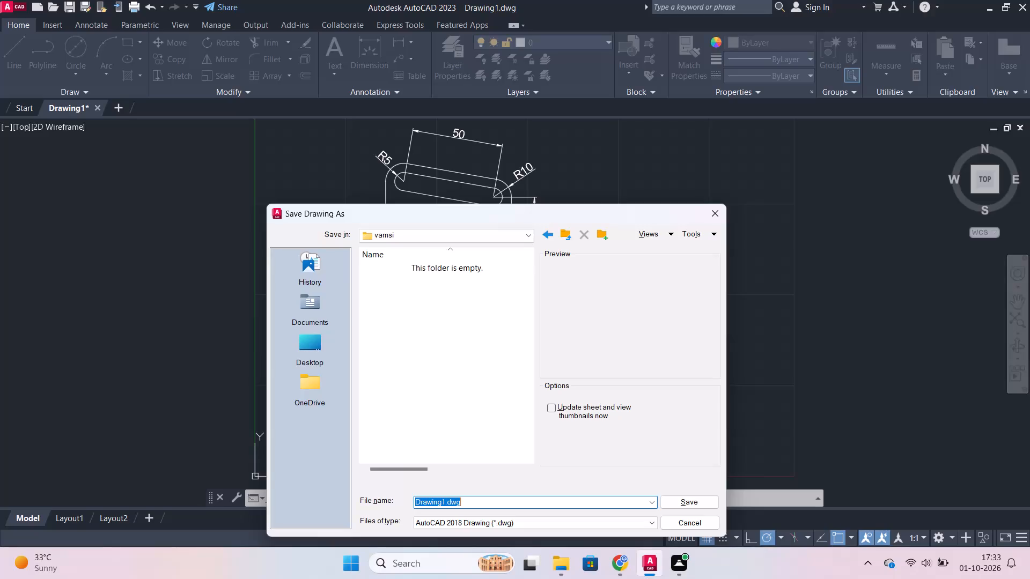
# Save the drawing as "central circular boss" in the vamsi folder, keeping the AutoCAD 2018 drawing format.
pyautogui.press('c')
pyautogui.write('en')
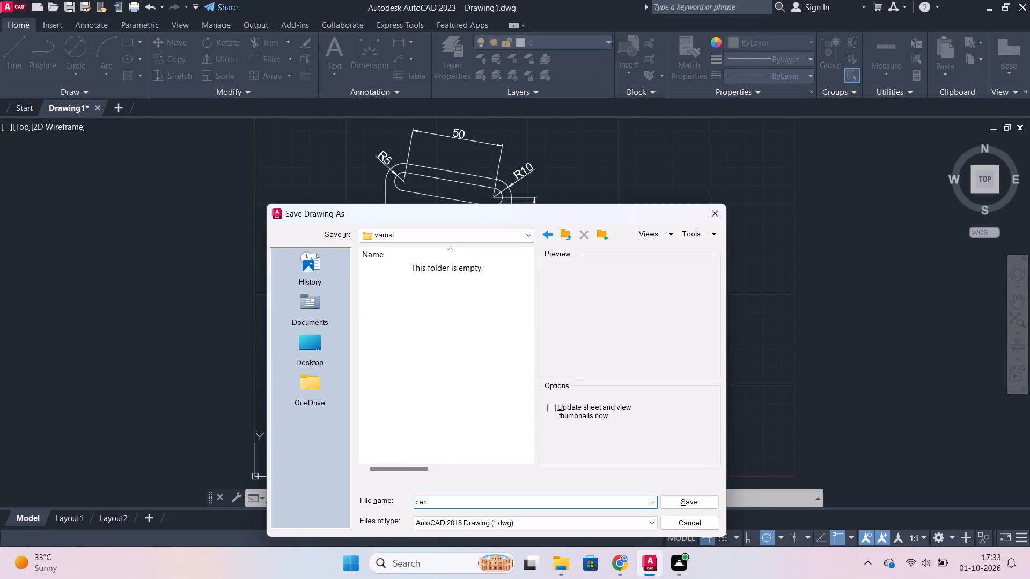
pyautogui.write('tral')
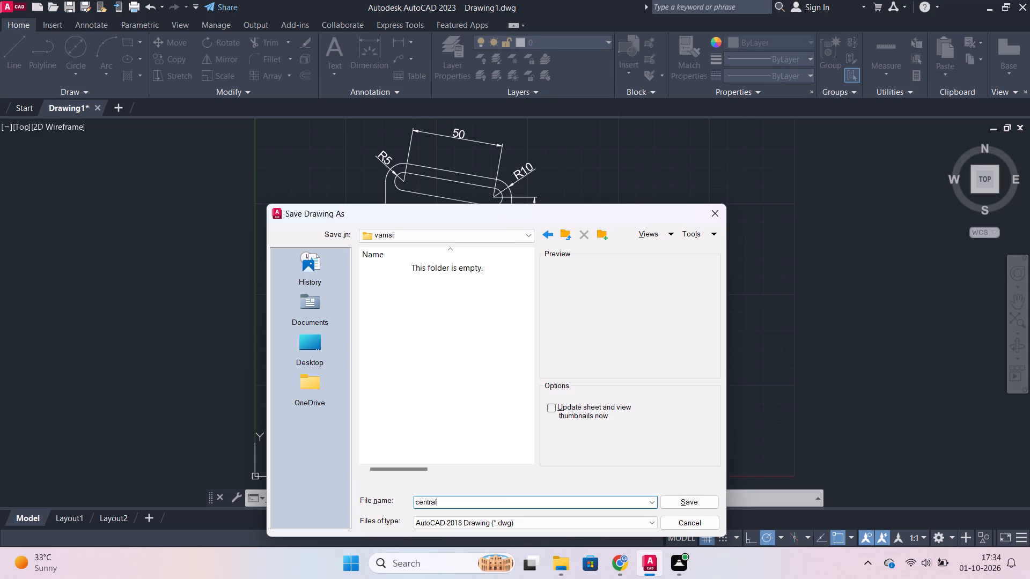
pyautogui.press('space')
pyautogui.write('x')
pyautogui.press('BackSpace')
pyautogui.press('c')
pyautogui.write('ircular bo')
pyautogui.write('ss')
pyautogui.click(688, 502)
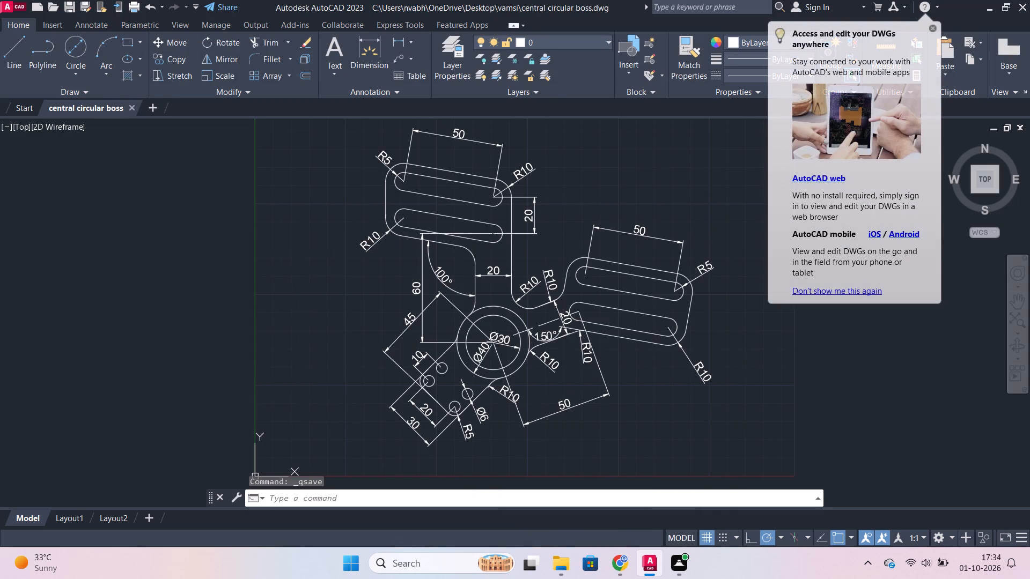
# Run a log file command and save the drawing again.
pyautogui.moveTo(605, 391); pyautogui.dragTo(545, 391, button='middle')
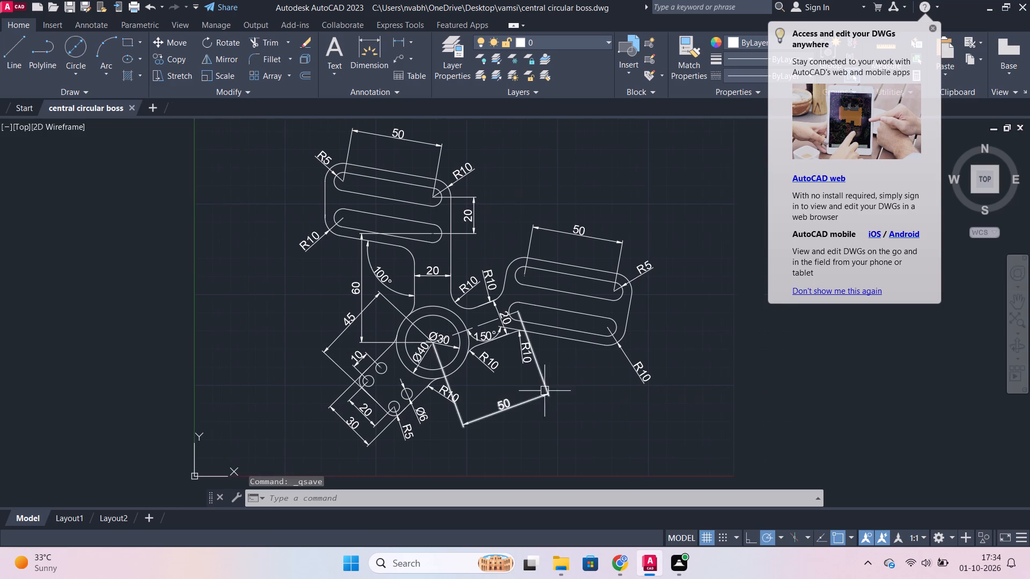
pyautogui.write('lo')
pyautogui.press('g')
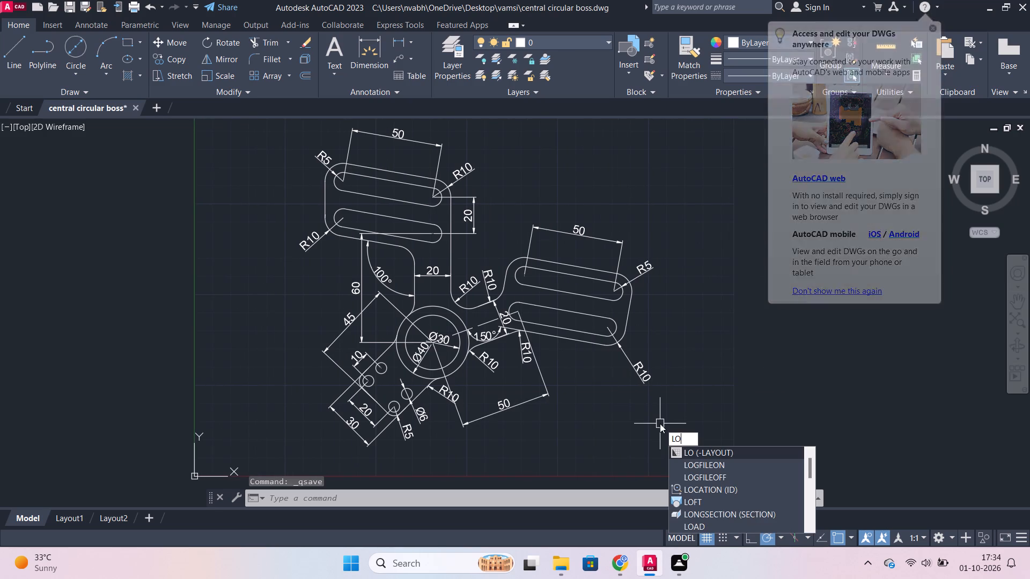
pyautogui.click(711, 462)
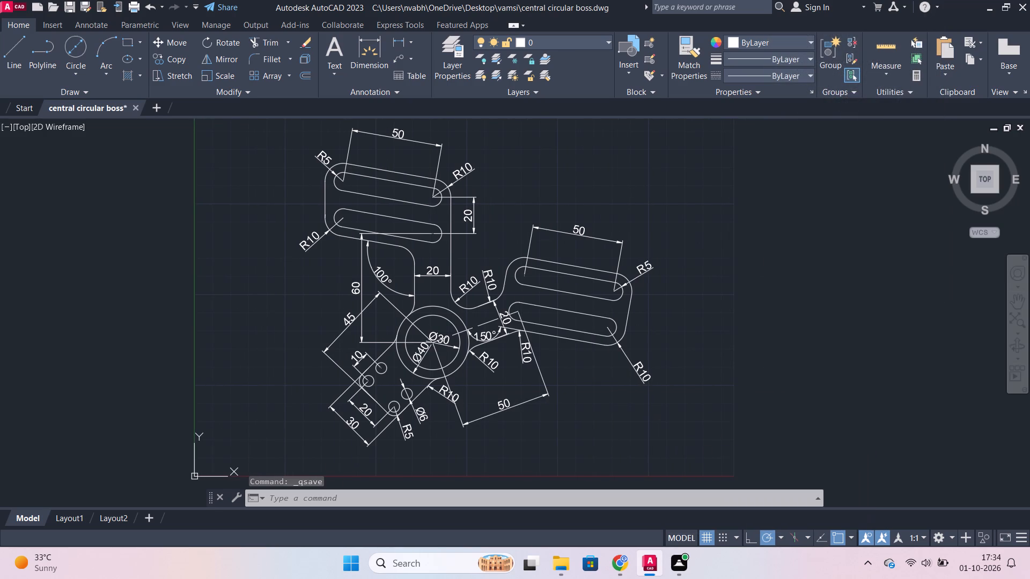
pyautogui.hotkey('ctrl', 's')
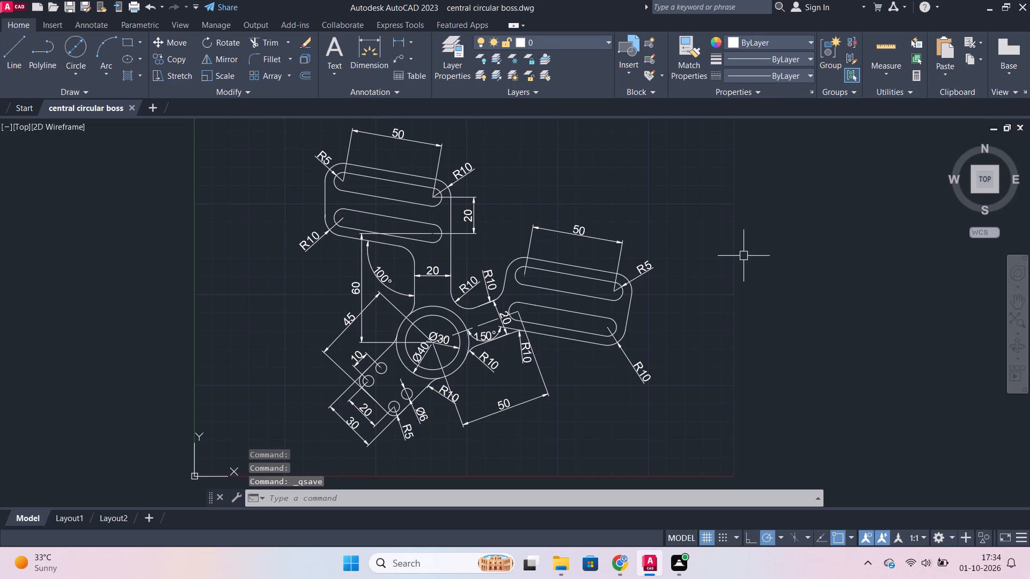
# Set up a plot with the DWG To PDF.pc3 plotter, ISO A4 (297.00 x 210.00 MM) paper and landscape orientation.
pyautogui.press('p')
pyautogui.write('lot')
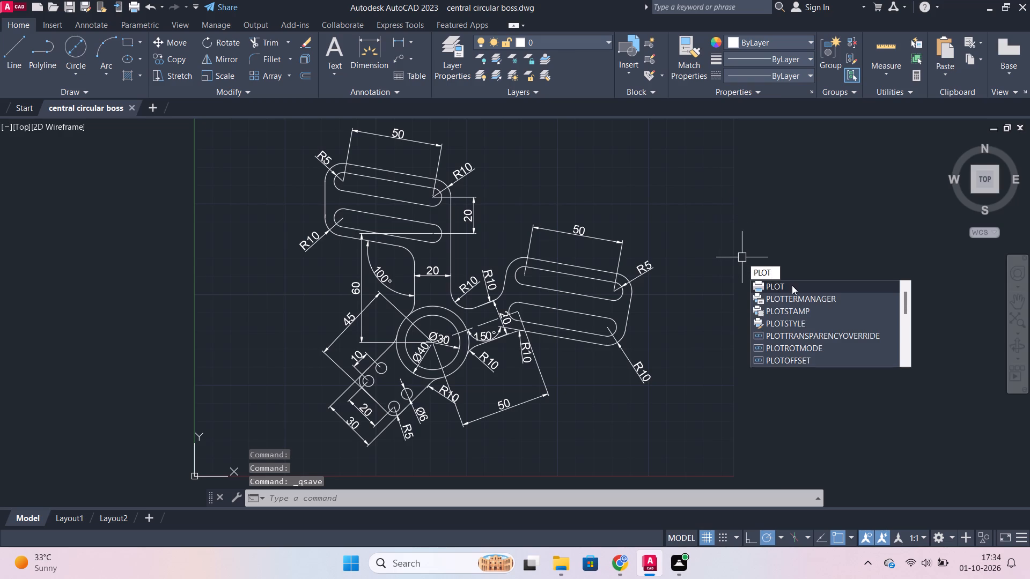
pyautogui.click(792, 285)
pyautogui.click(472, 189)
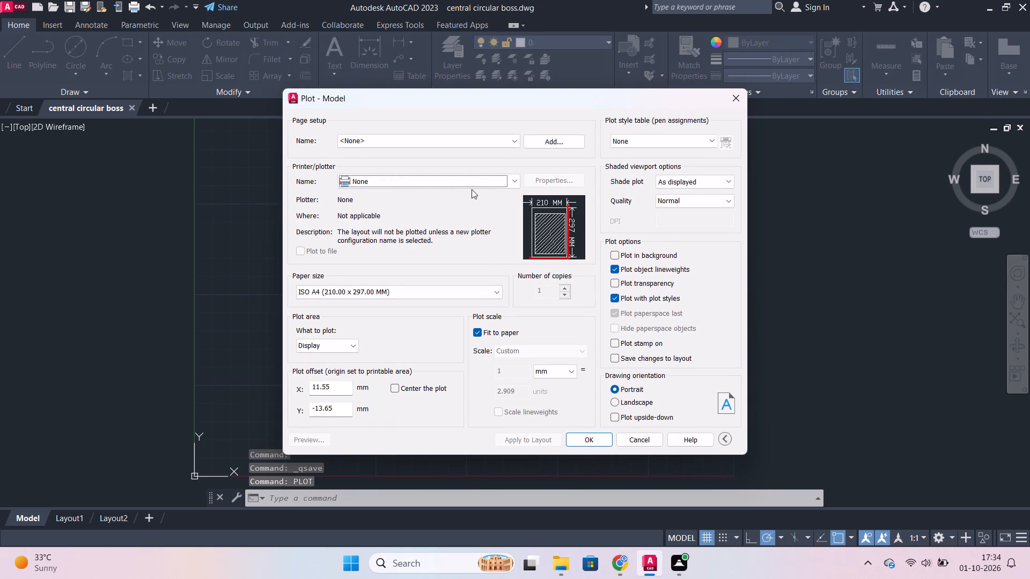
pyautogui.click(448, 177)
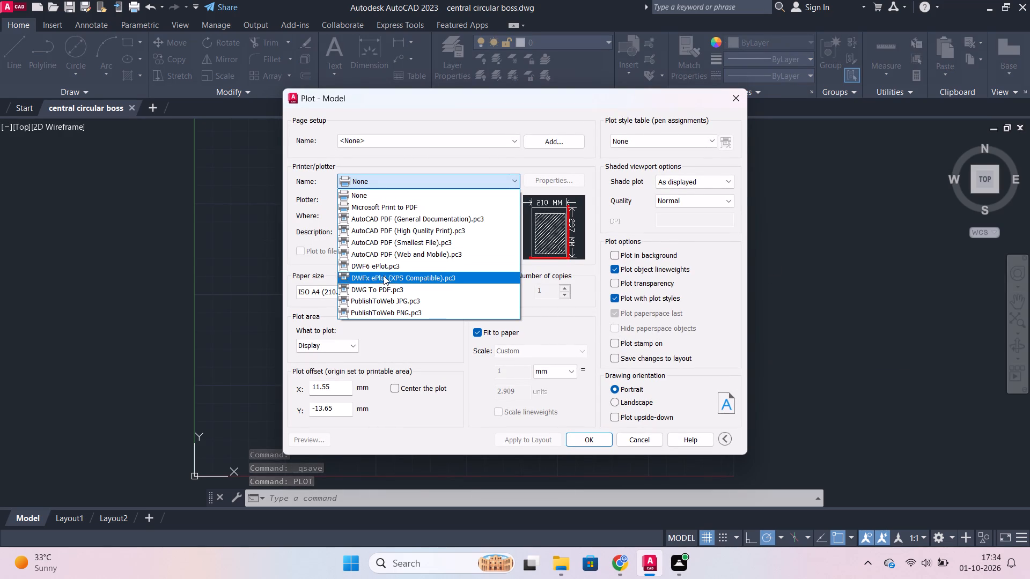
pyautogui.click(383, 289)
pyautogui.click(385, 294)
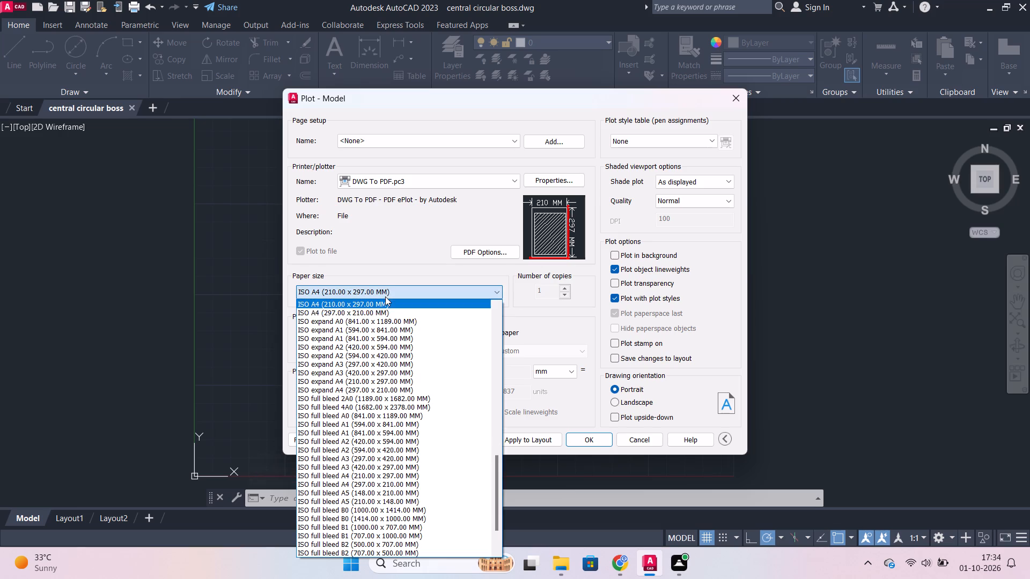
pyautogui.click(356, 311)
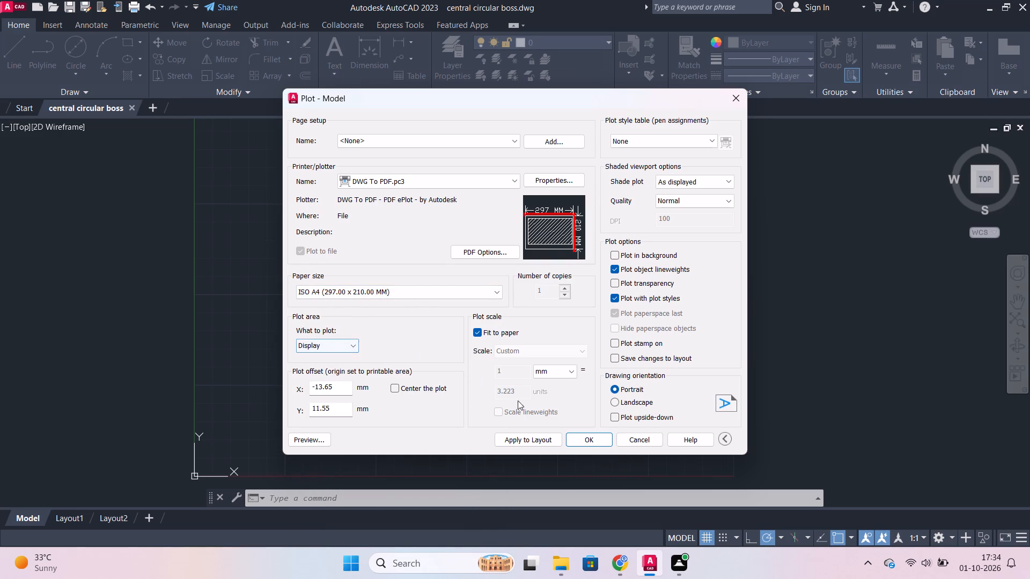
pyautogui.click(618, 400)
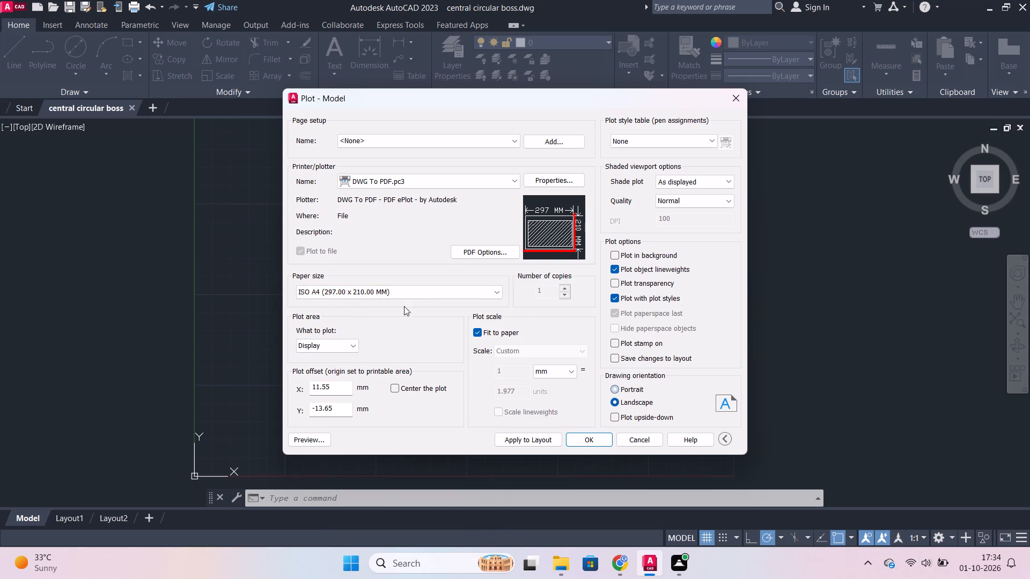
# Set the plot area to a window from the origin to the grid limits' opposite corner, at about 297, 210.
pyautogui.click(349, 338)
pyautogui.click(345, 350)
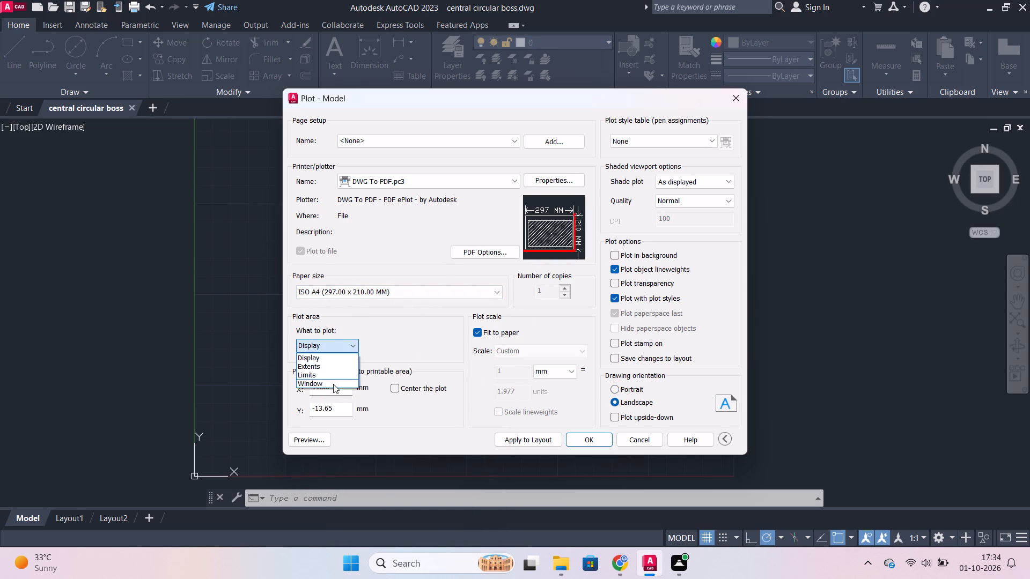
pyautogui.click(333, 384)
pyautogui.scroll(-1, 429, 269)
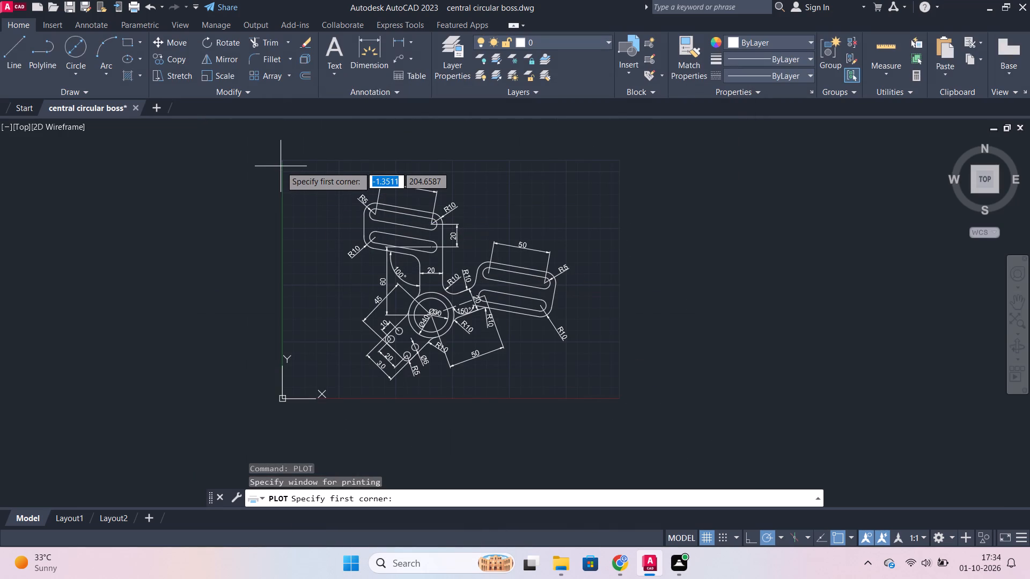
pyautogui.scroll(3, 284, 161)
pyautogui.scroll(-3, 298, 197)
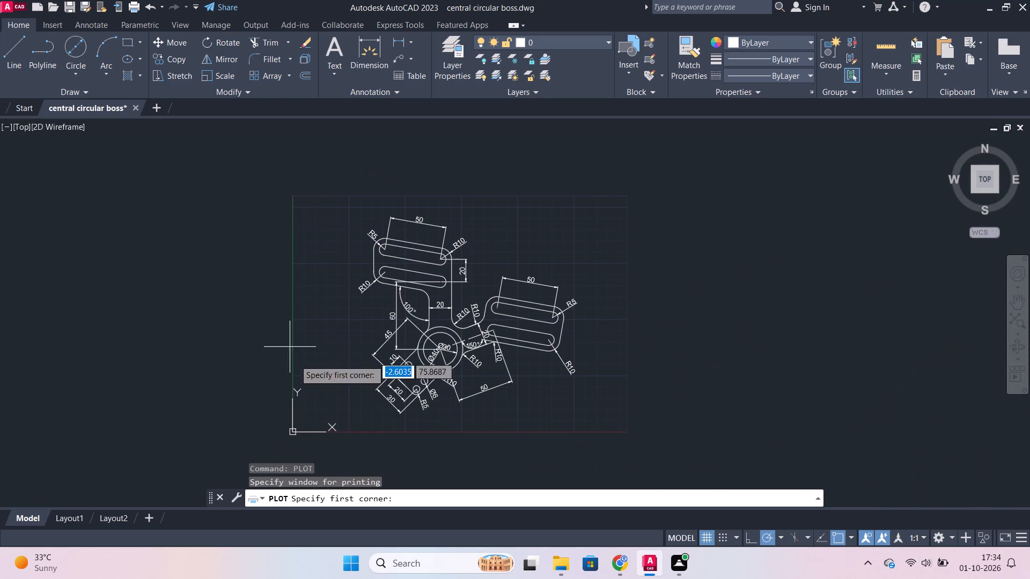
pyautogui.moveTo(306, 402); pyautogui.dragTo(343, 343, button='middle')
pyautogui.scroll(3, 335, 387)
pyautogui.scroll(3, 324, 336)
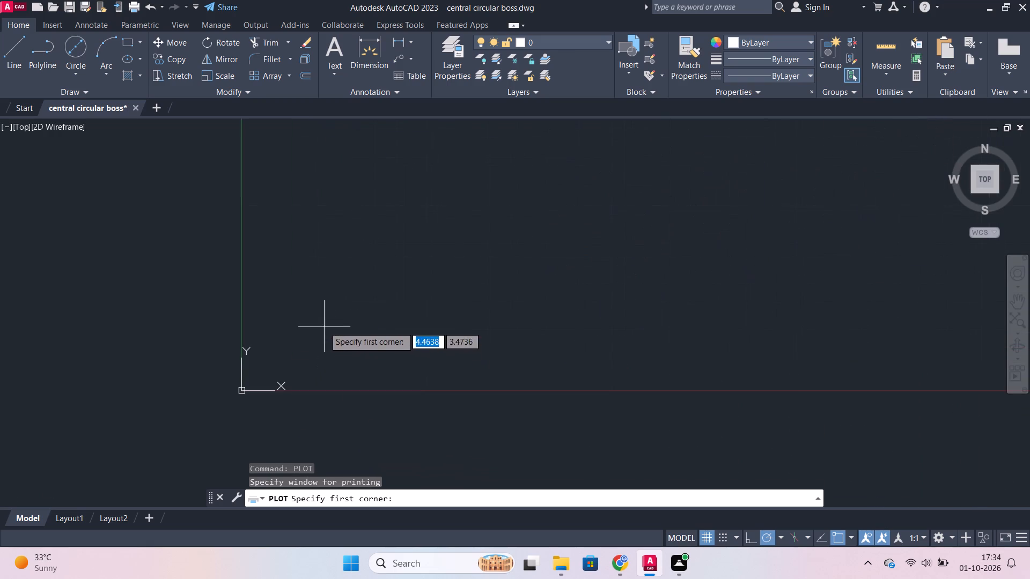
pyautogui.scroll(1, 244, 361)
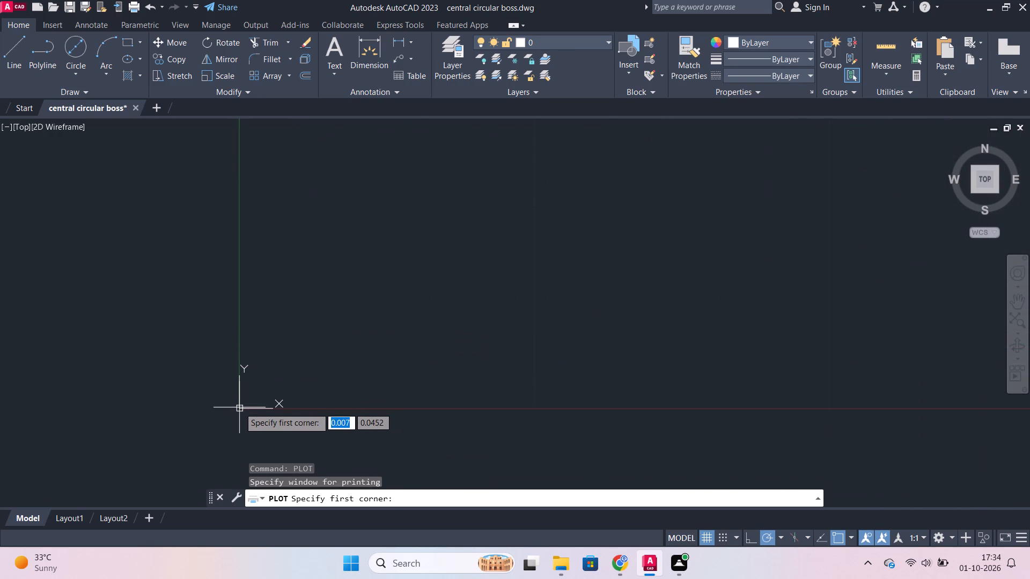
pyautogui.click(239, 407)
pyautogui.scroll(-3, 432, 311)
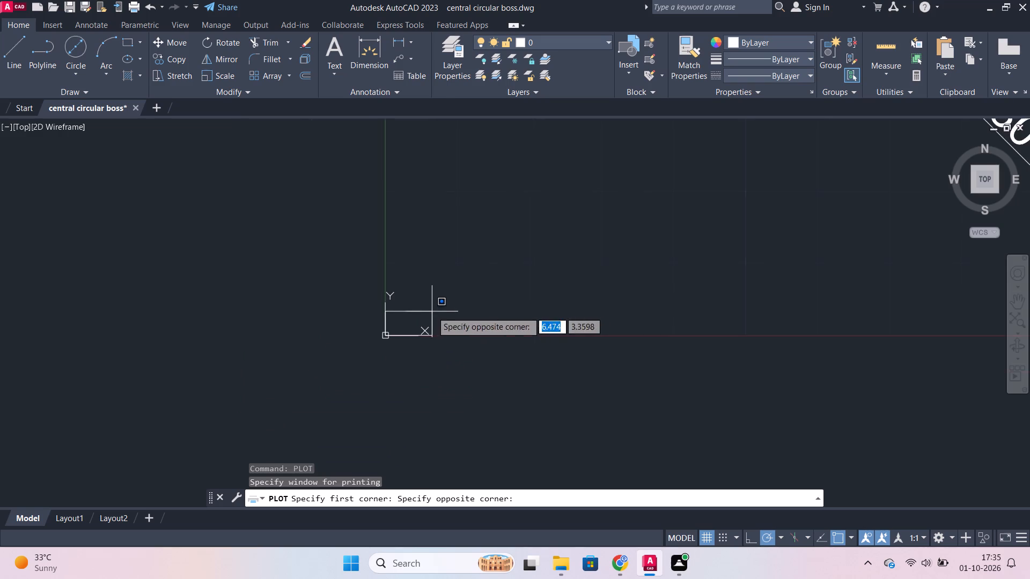
pyautogui.moveTo(579, 246); pyautogui.dragTo(337, 361, button='middle')
pyautogui.scroll(-3, 620, 221)
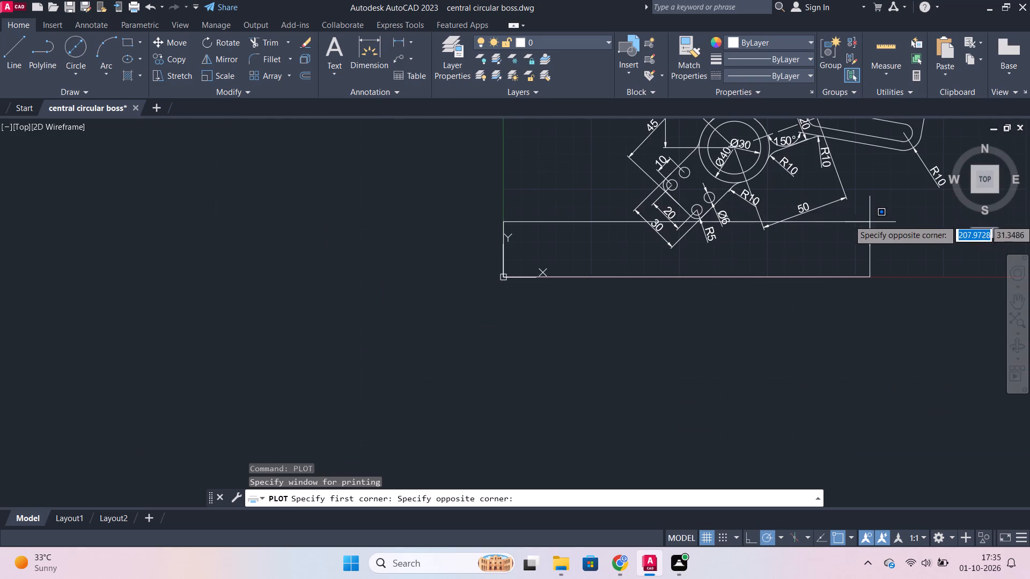
pyautogui.moveTo(878, 217); pyautogui.dragTo(455, 337, button='middle')
pyautogui.moveTo(648, 202); pyautogui.dragTo(644, 363, button='middle')
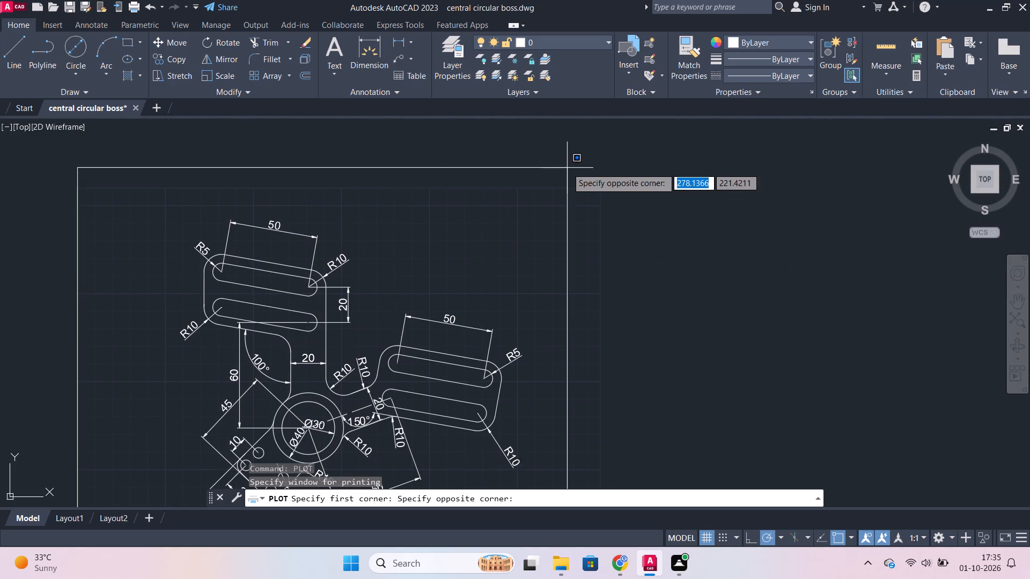
pyautogui.scroll(6, 595, 172)
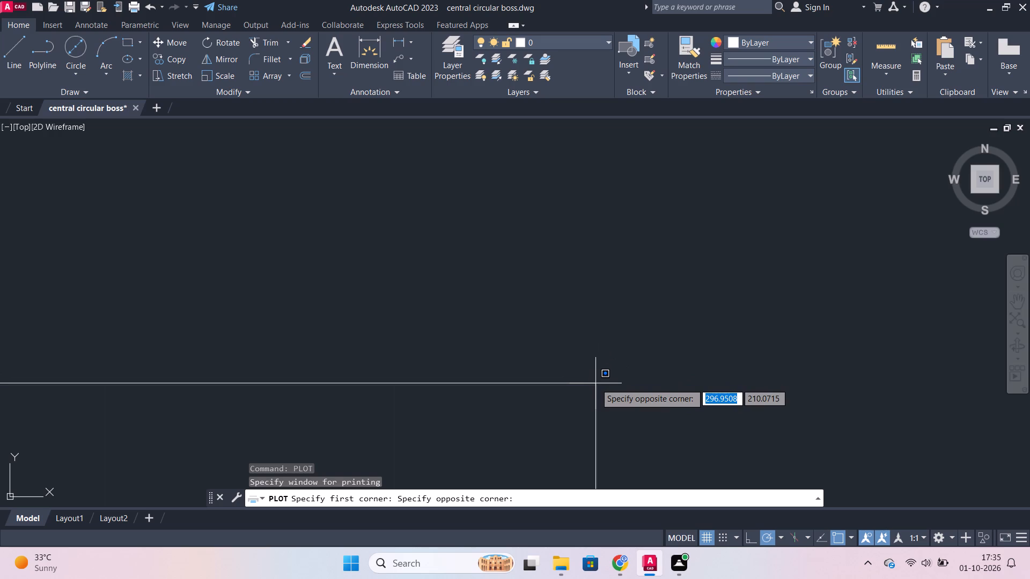
pyautogui.click(595, 383)
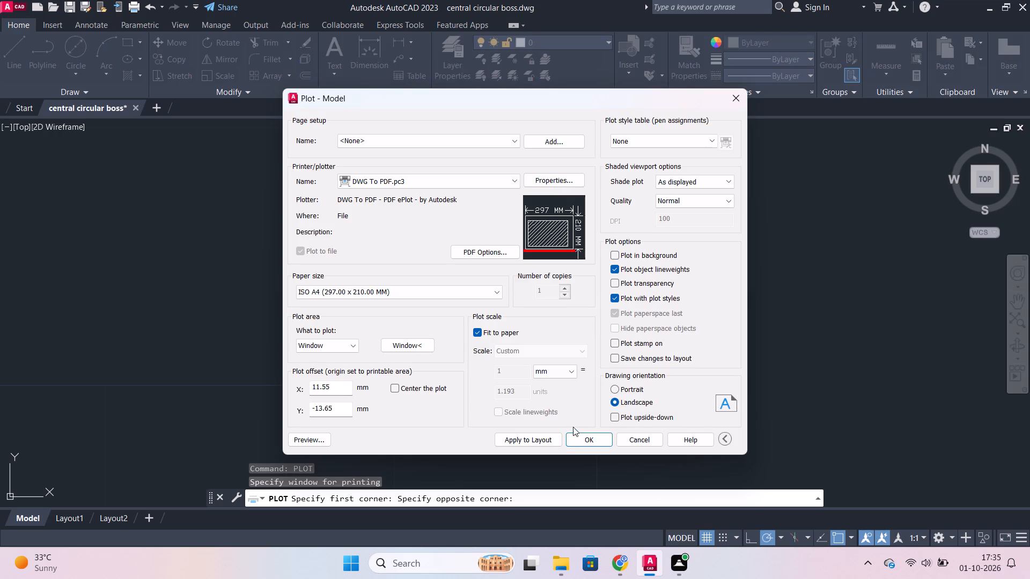
# Plot the drawing to central circular boss-Model.pdf in the Desktop's vamsi folder and look over the PDF page.
pyautogui.click(584, 437)
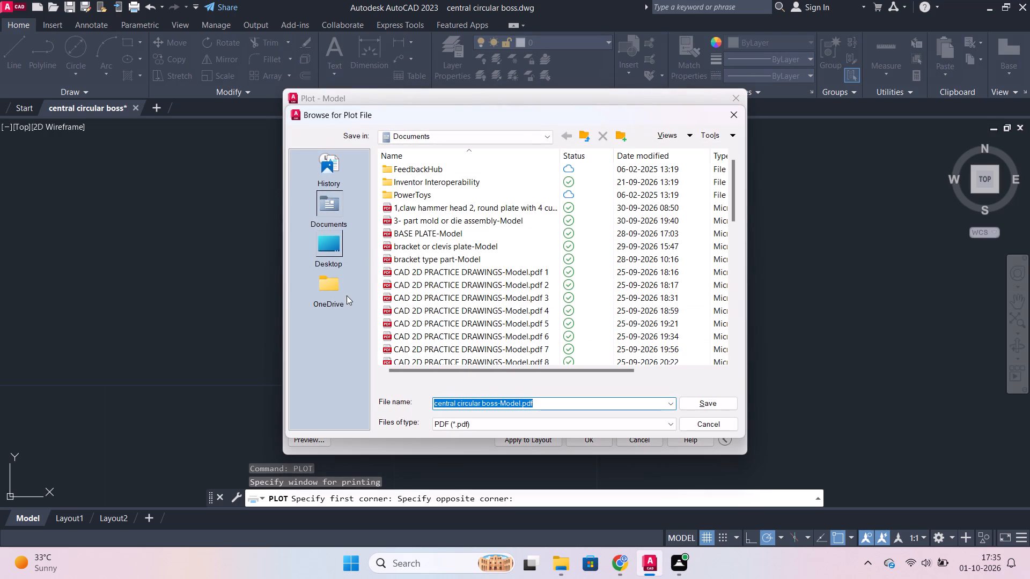
pyautogui.doubleClick(332, 258)
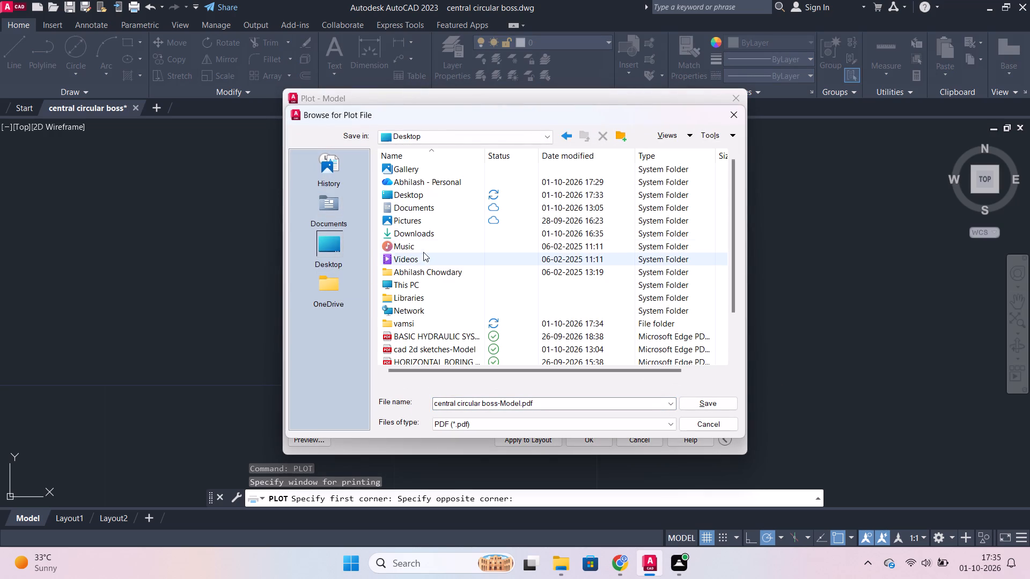
pyautogui.doubleClick(409, 323)
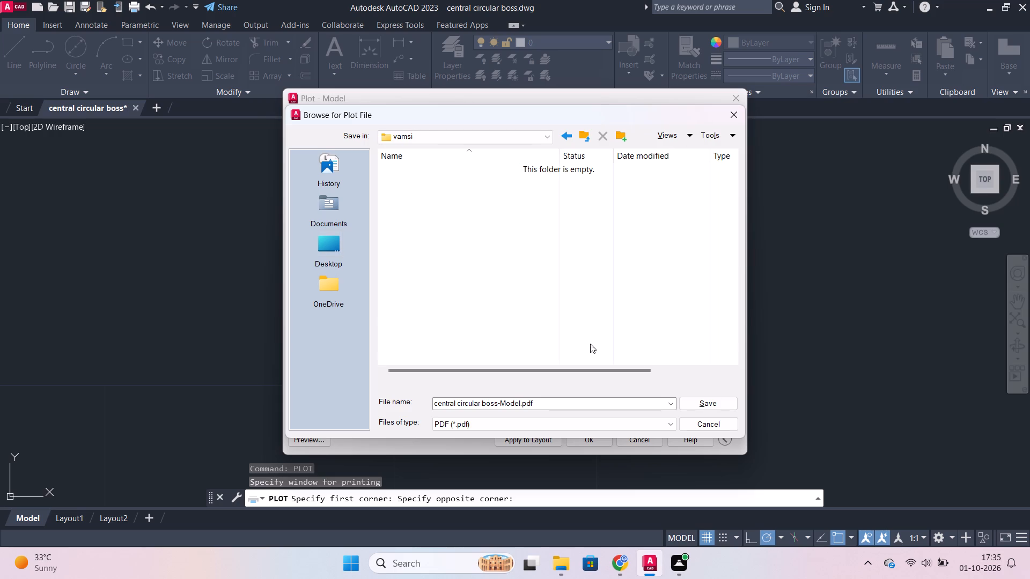
pyautogui.click(695, 407)
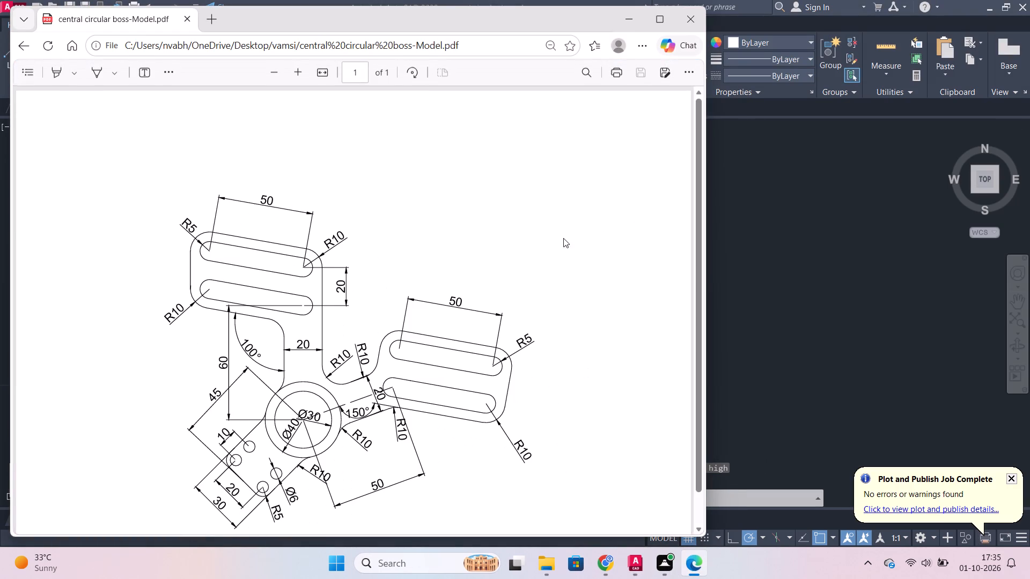
pyautogui.scroll(-2, 562, 239)
pyautogui.scroll(-3, 457, 291)
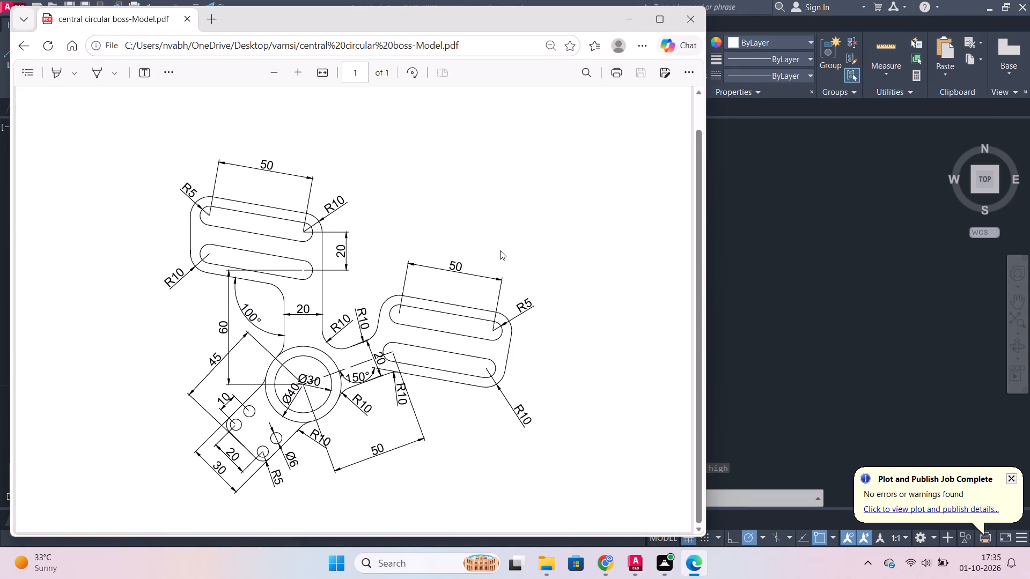